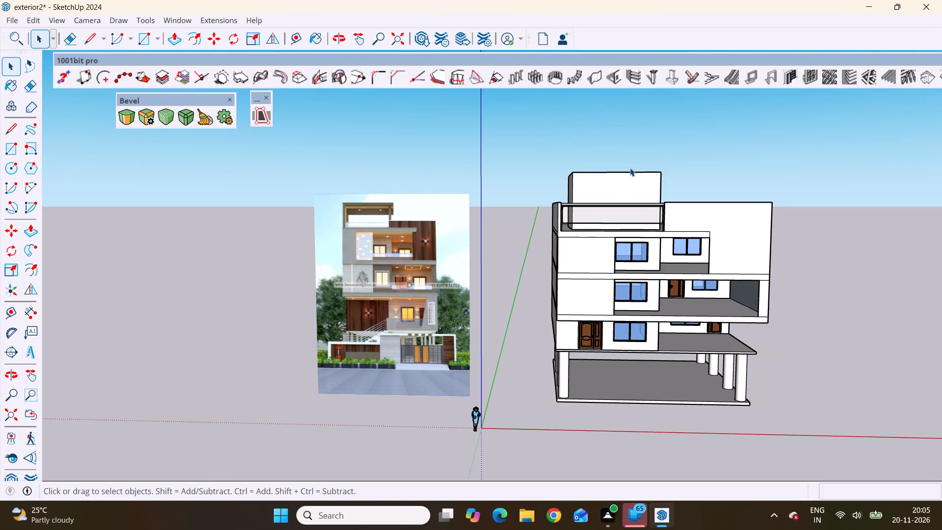
Open the rooftop room block's group for editing and select its top face.
middle_drag(655, 156, 650, 309)
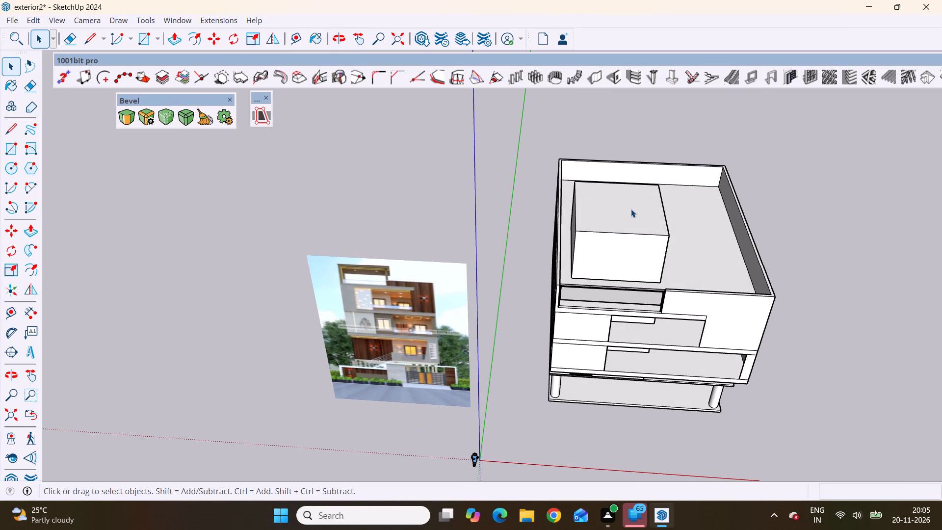
click(631, 209)
scroll(604, 211, down, 2)
middle_drag(610, 216, 635, 254)
double_click(639, 218)
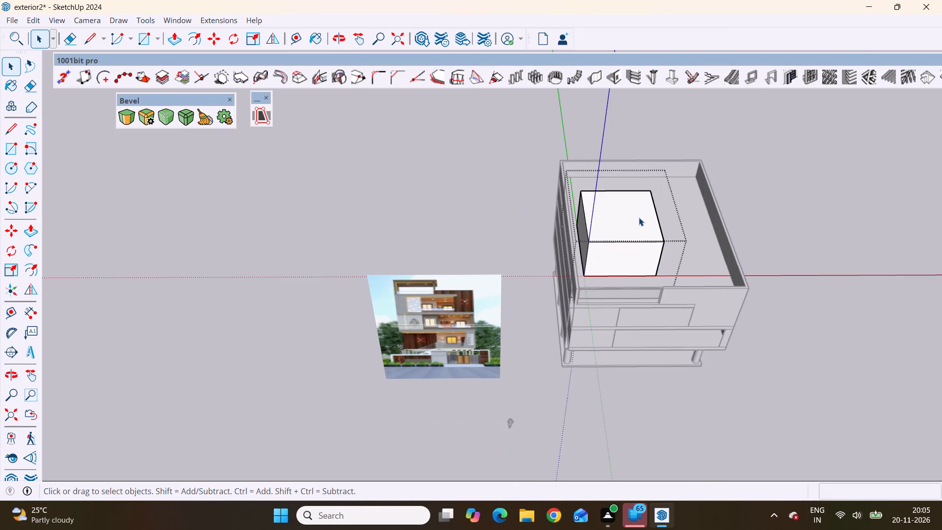
click(627, 207)
scroll(627, 207, up, 3)
click(627, 207)
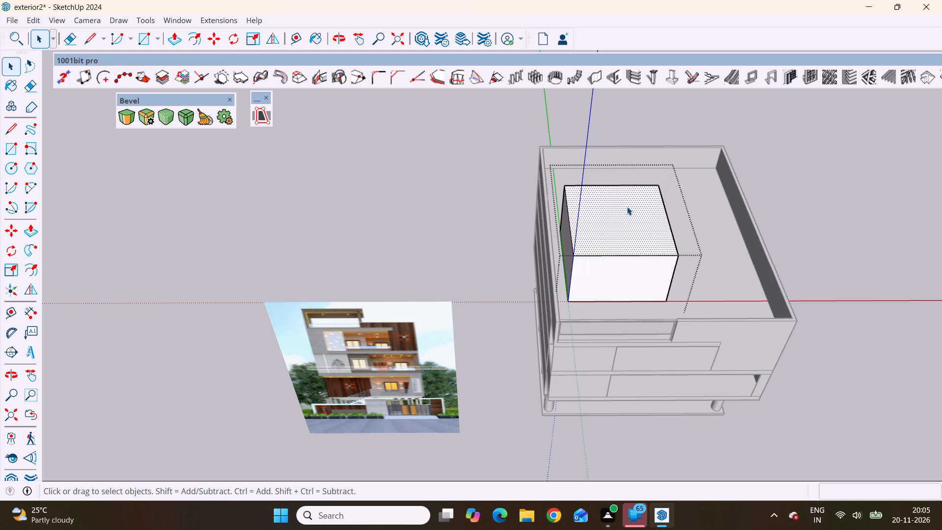
key(r)
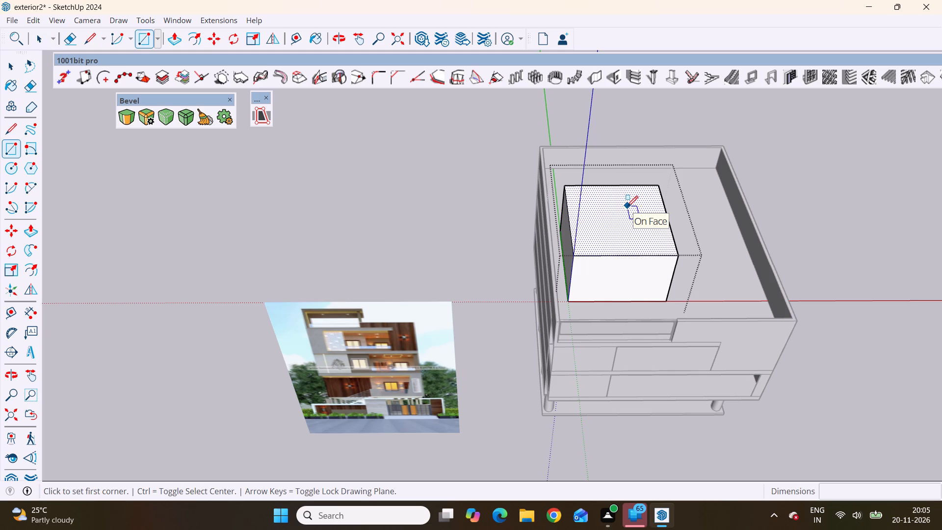
key(space)
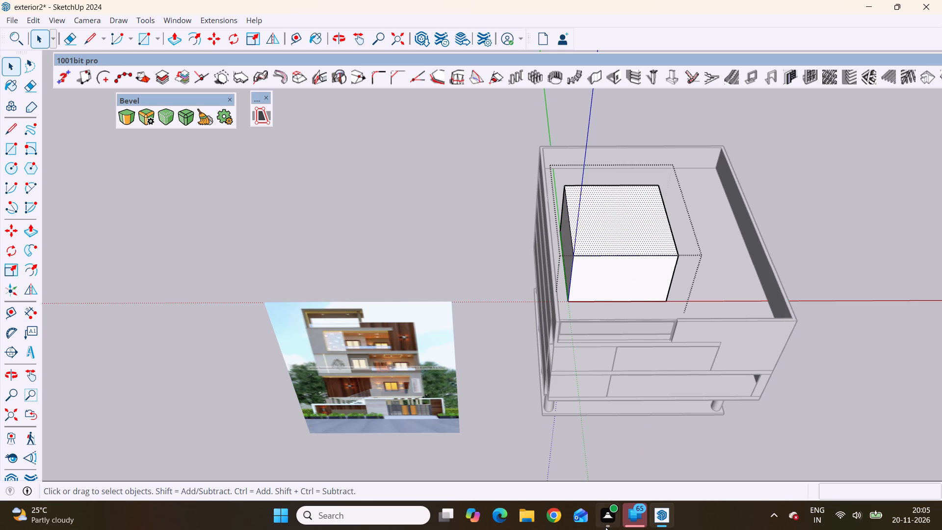
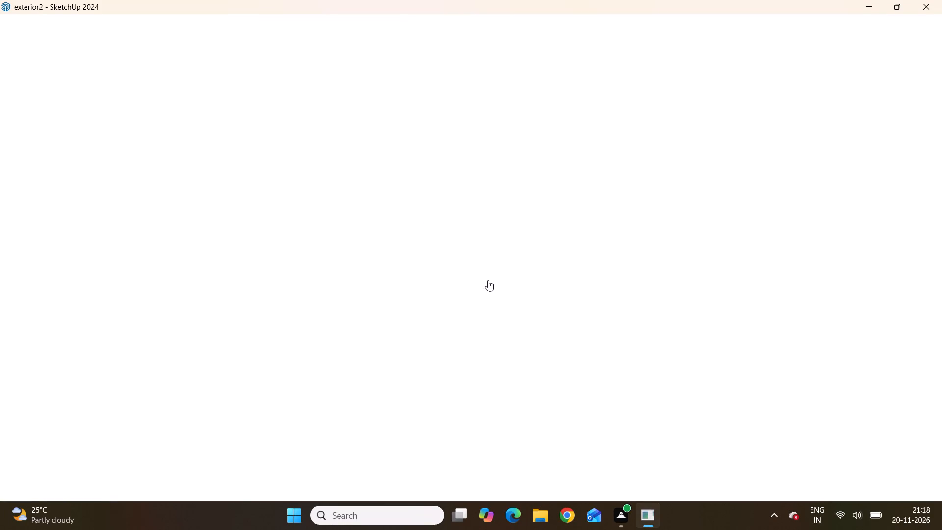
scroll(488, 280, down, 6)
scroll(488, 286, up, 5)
Close the blank, unresponsive window of the exterior2 model.
click(652, 516)
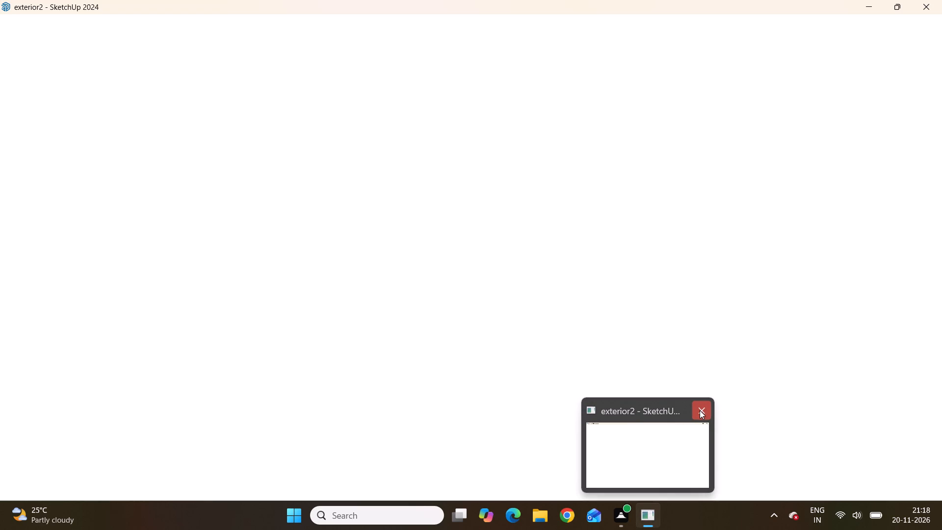
click(700, 410)
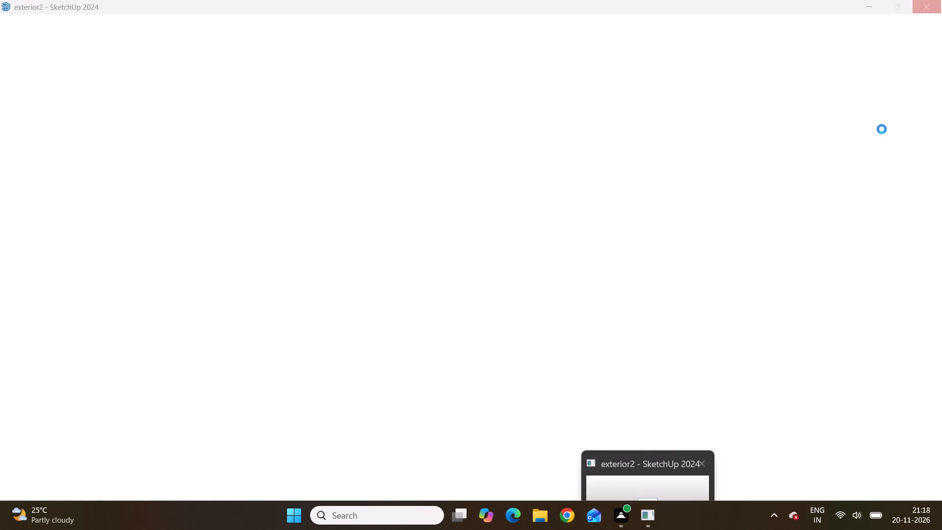
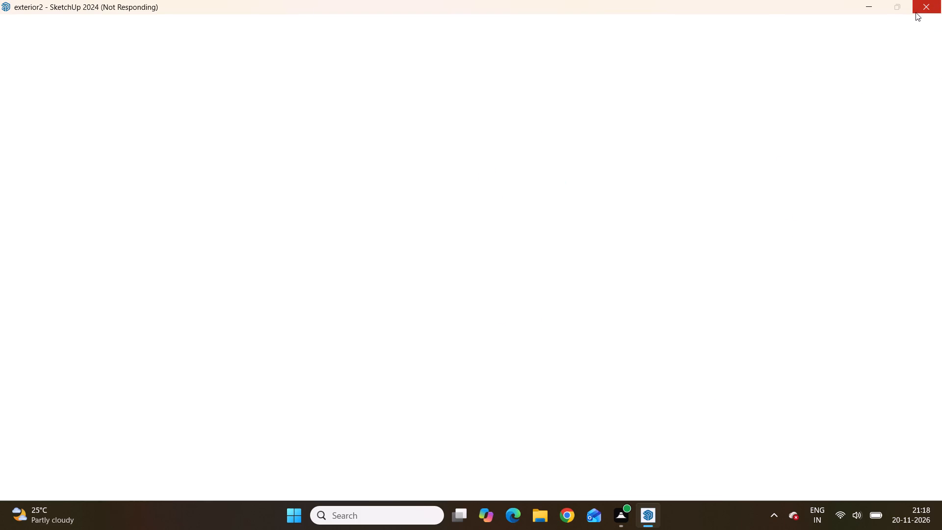
Force the unresponsive SketchUp program holding the exterior2 model to close.
click(416, 269)
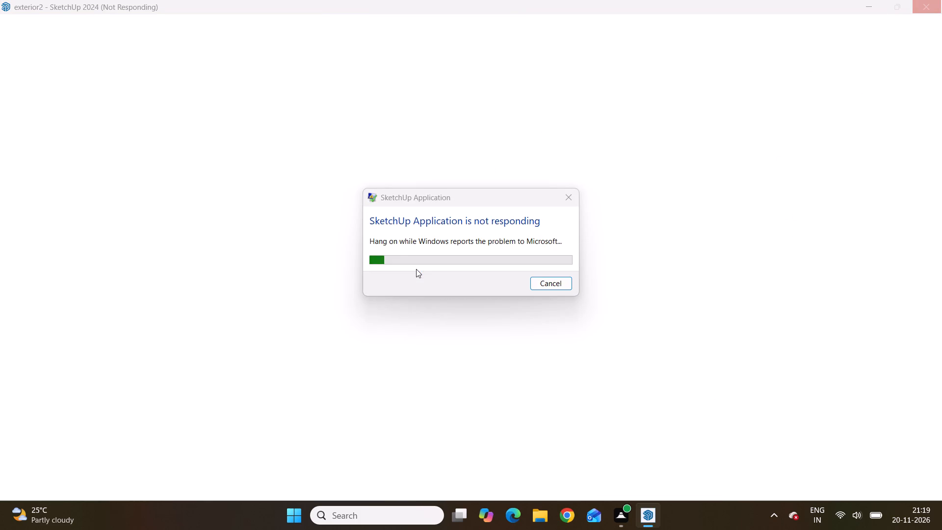
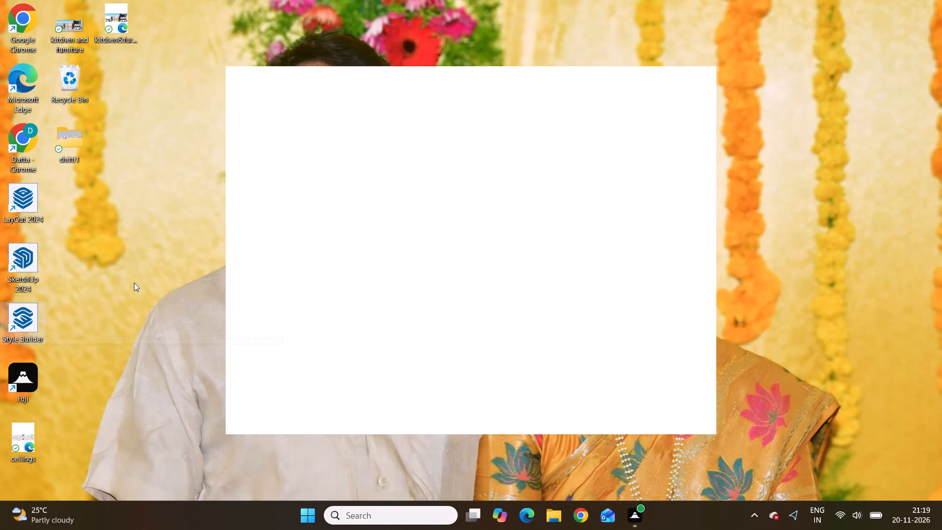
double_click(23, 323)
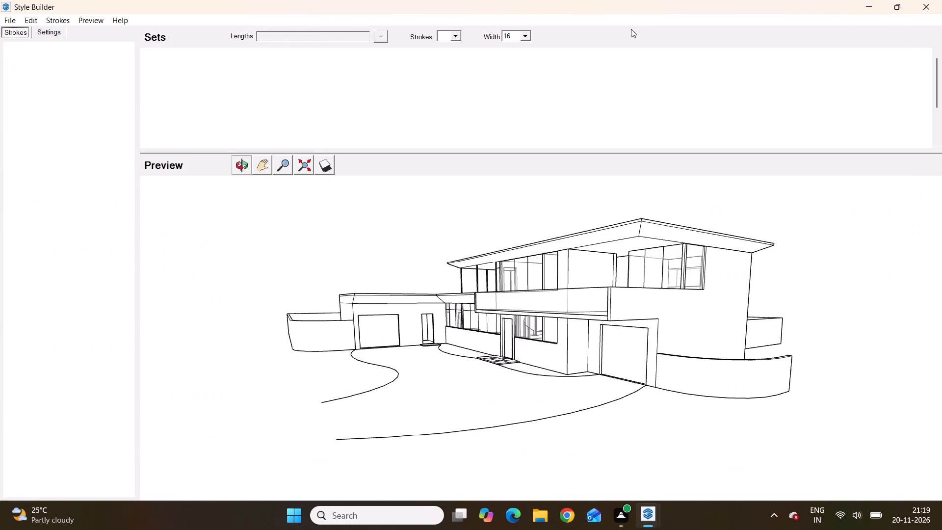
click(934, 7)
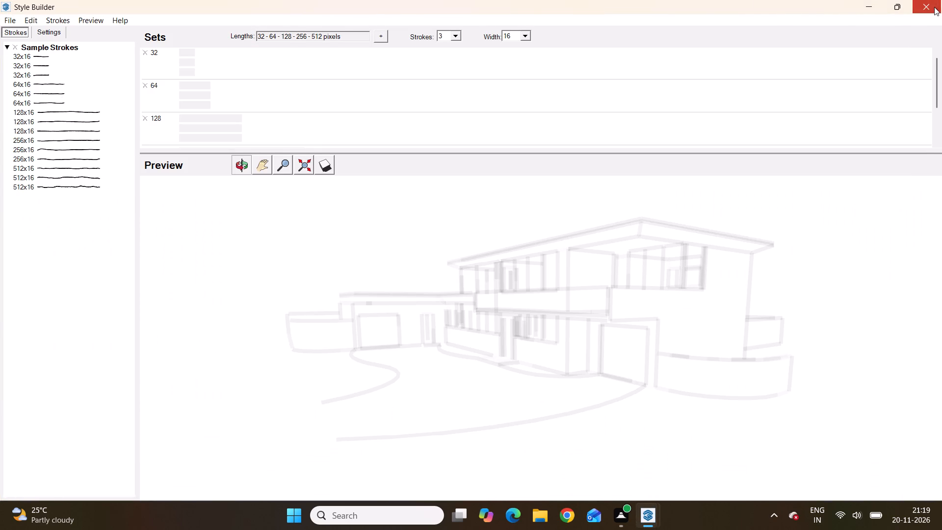
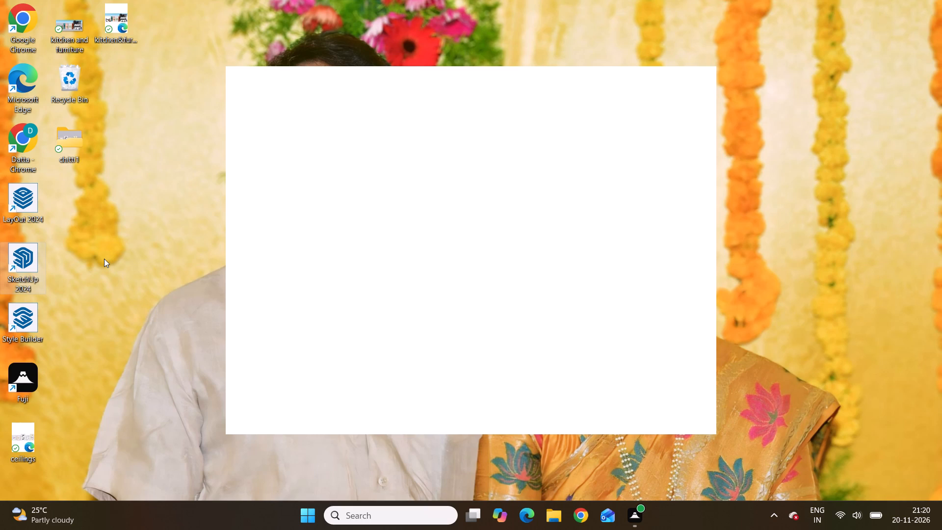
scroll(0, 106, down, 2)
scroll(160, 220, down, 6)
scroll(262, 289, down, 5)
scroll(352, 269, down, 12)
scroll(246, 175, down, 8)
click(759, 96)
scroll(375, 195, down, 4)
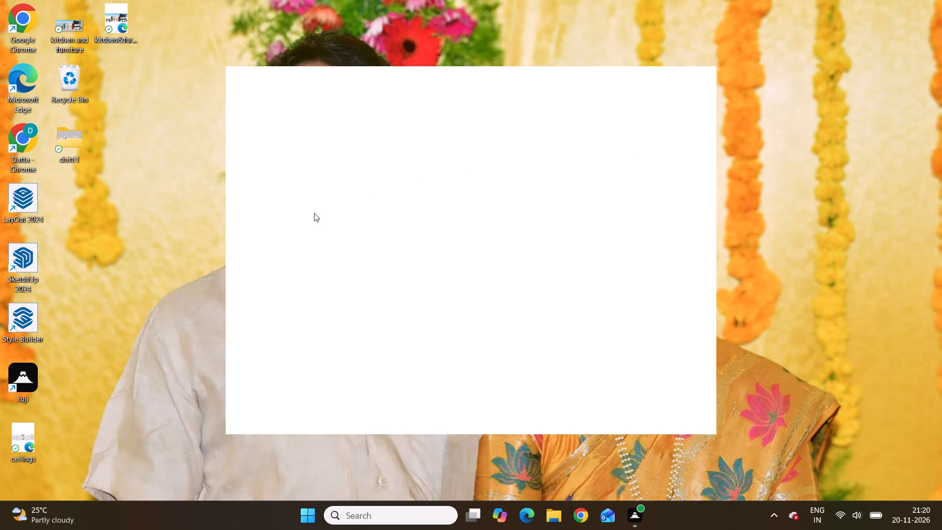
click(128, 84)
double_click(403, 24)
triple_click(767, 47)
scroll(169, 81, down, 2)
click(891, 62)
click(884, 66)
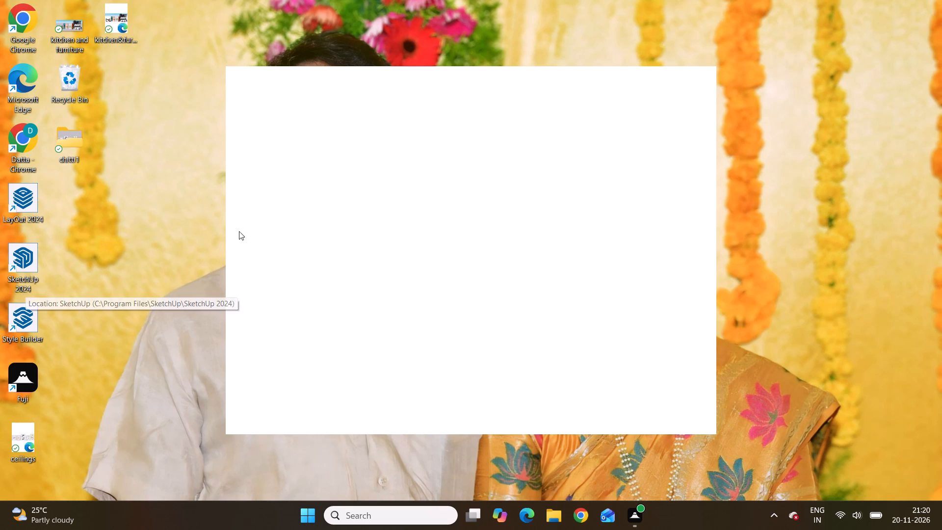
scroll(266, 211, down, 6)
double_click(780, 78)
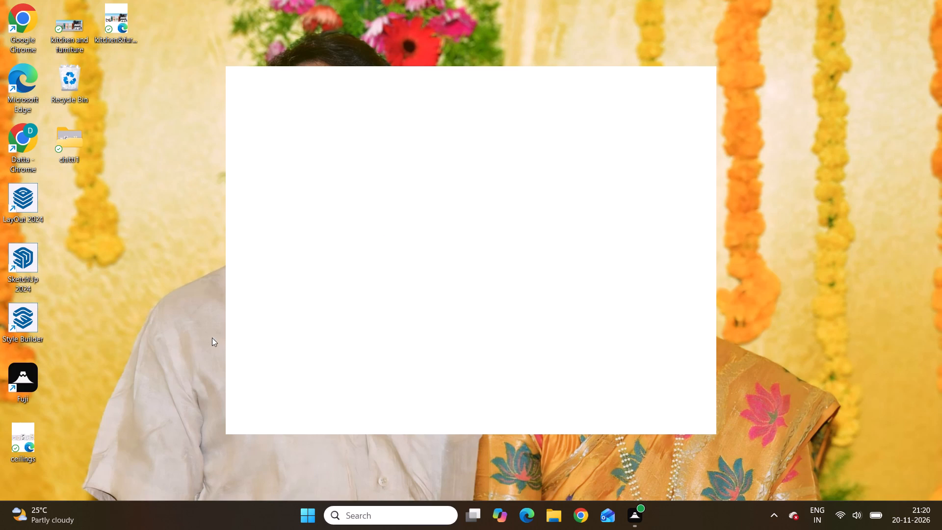
Launch SketchUp 2024 from the desktop to reach its welcome window.
double_click(26, 266)
triple_click(20, 259)
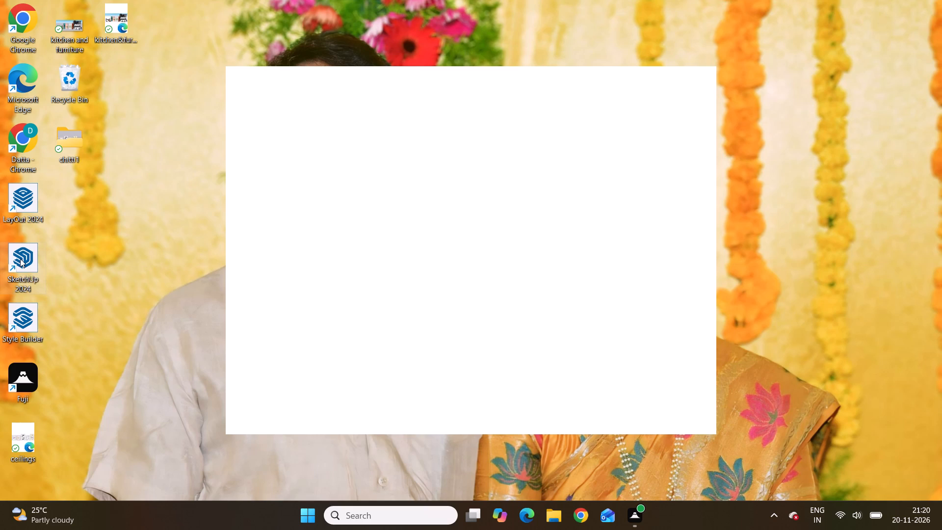
click(20, 259)
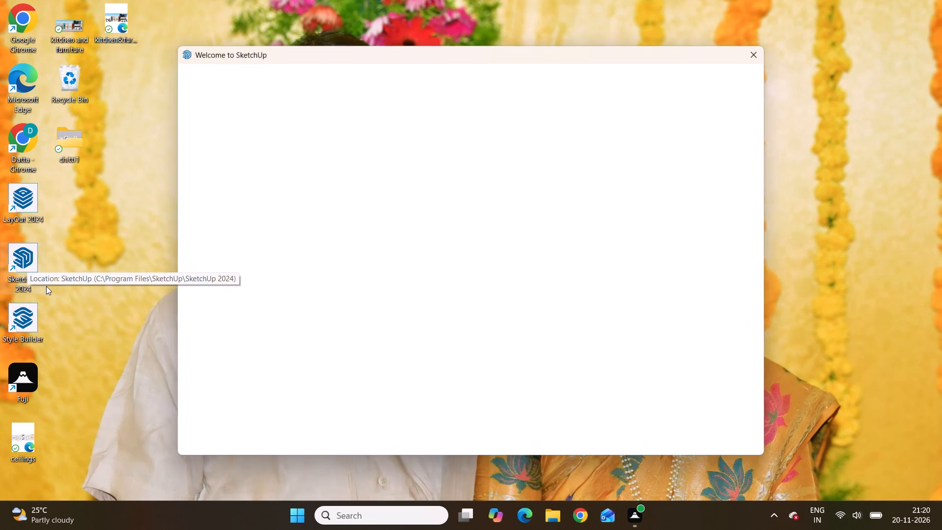
Look through the recent and recovered files for the house exterior model.
scroll(439, 366, down, 2)
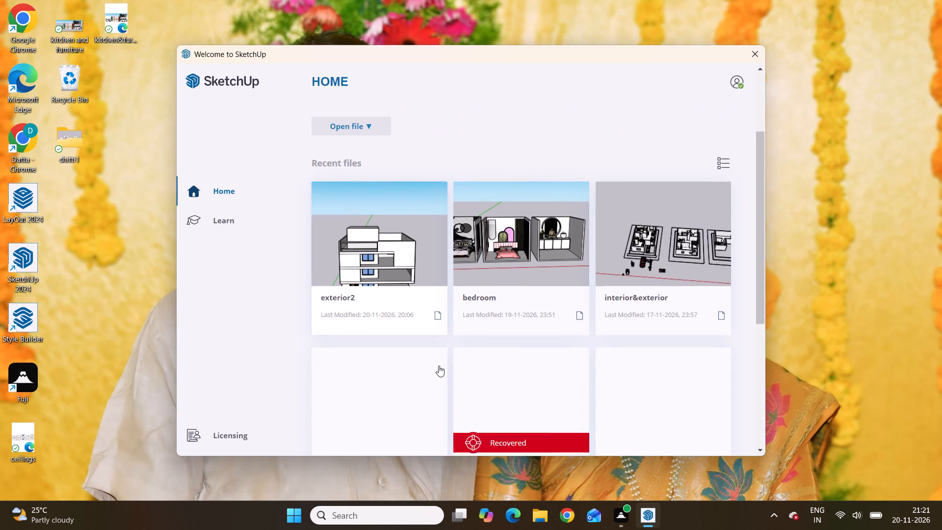
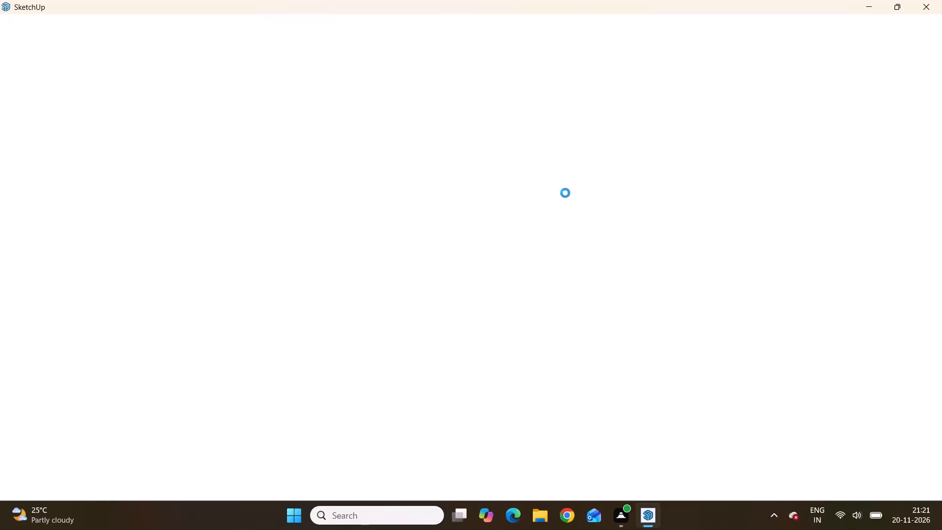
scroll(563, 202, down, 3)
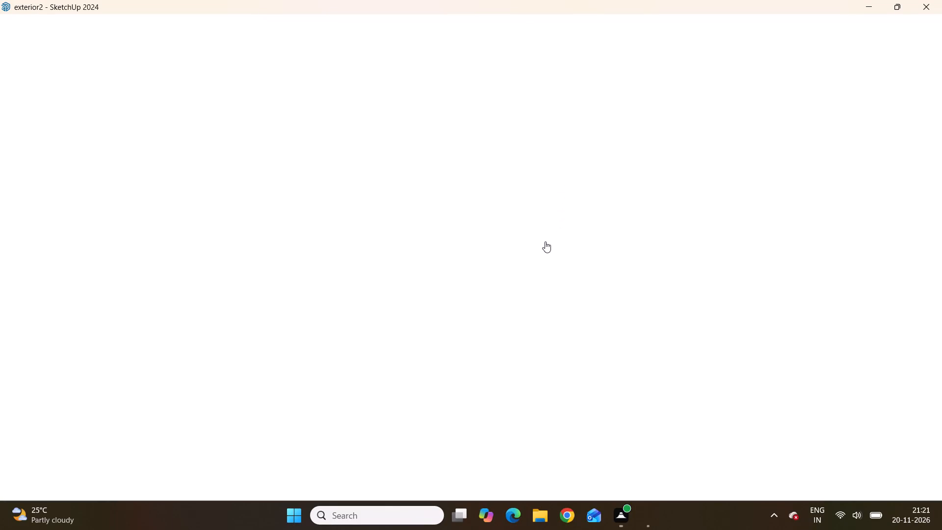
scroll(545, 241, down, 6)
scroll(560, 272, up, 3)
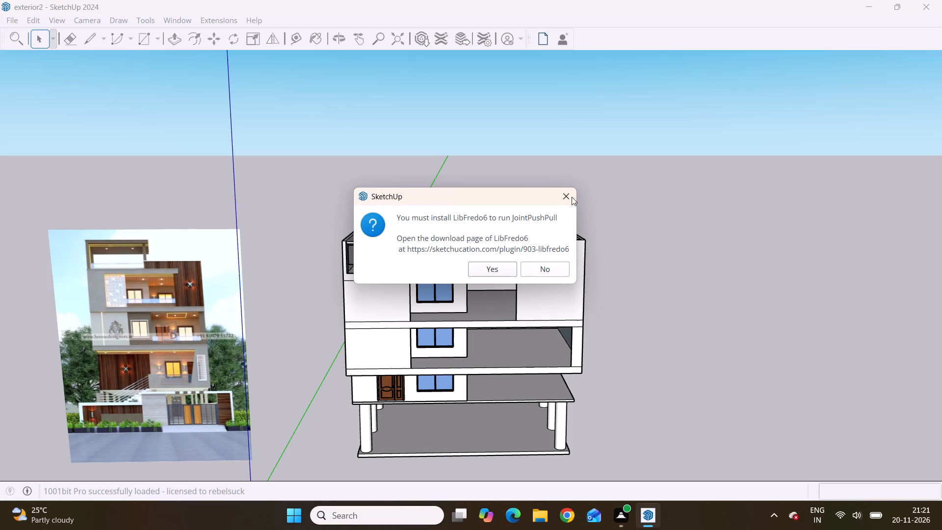
Dismiss the LibFredo6 download prompt and the extension errors report after exterior2 loads.
click(565, 194)
scroll(458, 255, down, 8)
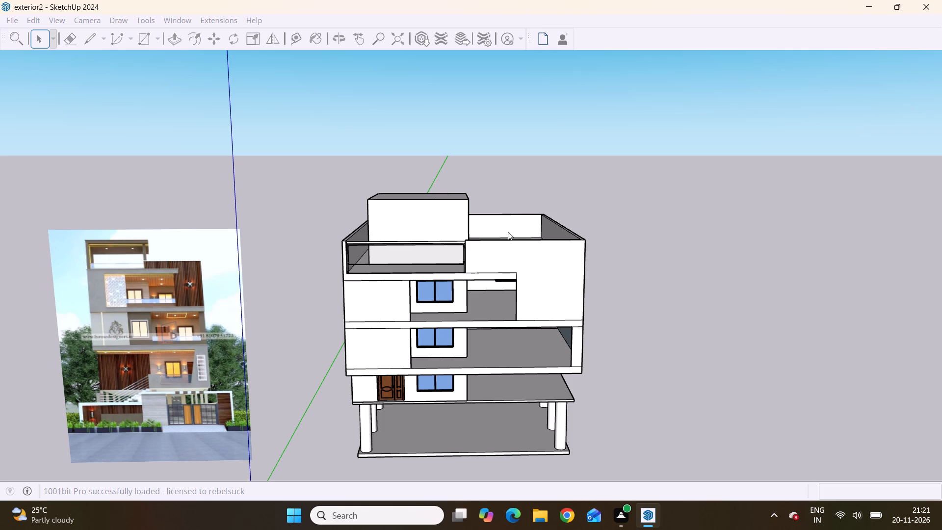
scroll(445, 305, down, 6)
scroll(342, 376, down, 3)
middle_drag(499, 397, 483, 321)
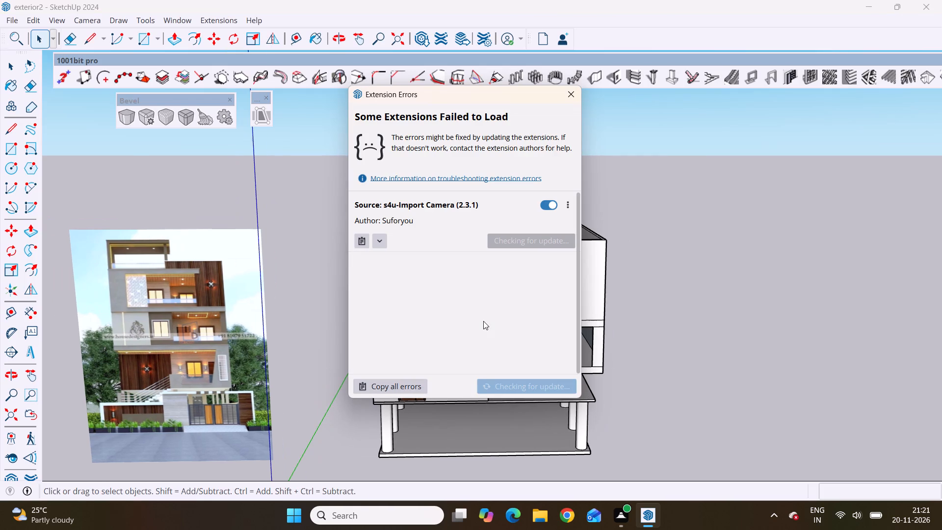
click(569, 92)
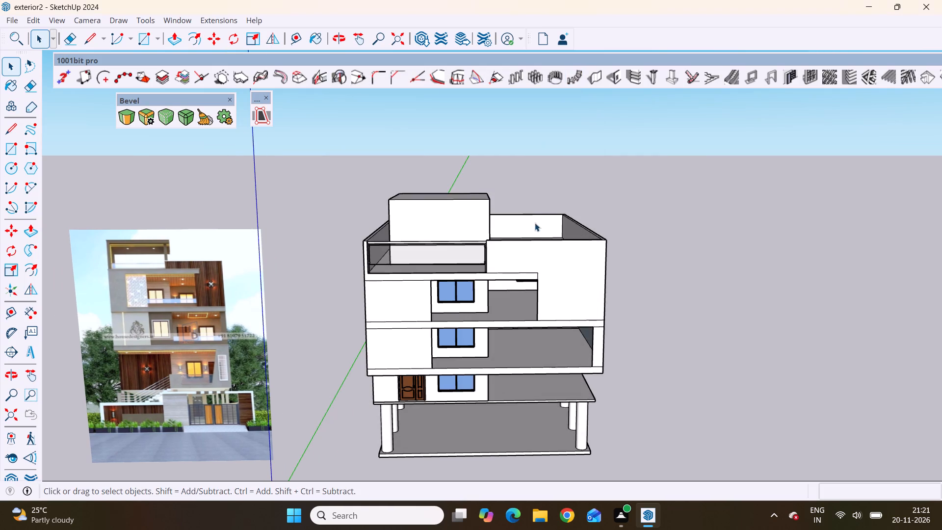
Examine the house model's front, underside and roof beside the reference image.
scroll(523, 255, down, 3)
middle_drag(507, 284, 517, 242)
scroll(512, 247, up, 4)
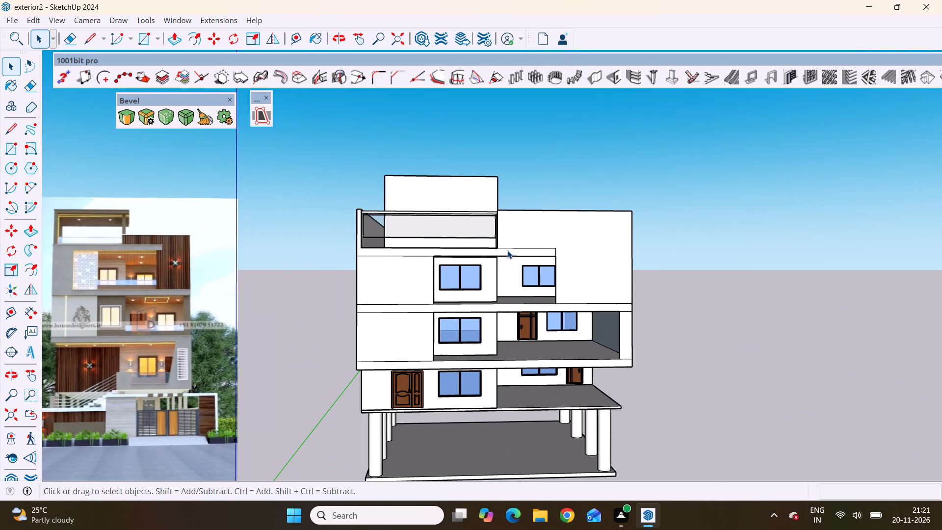
scroll(697, 304, down, 5)
middle_drag(647, 319, 438, 227)
middle_drag(439, 225, 501, 208)
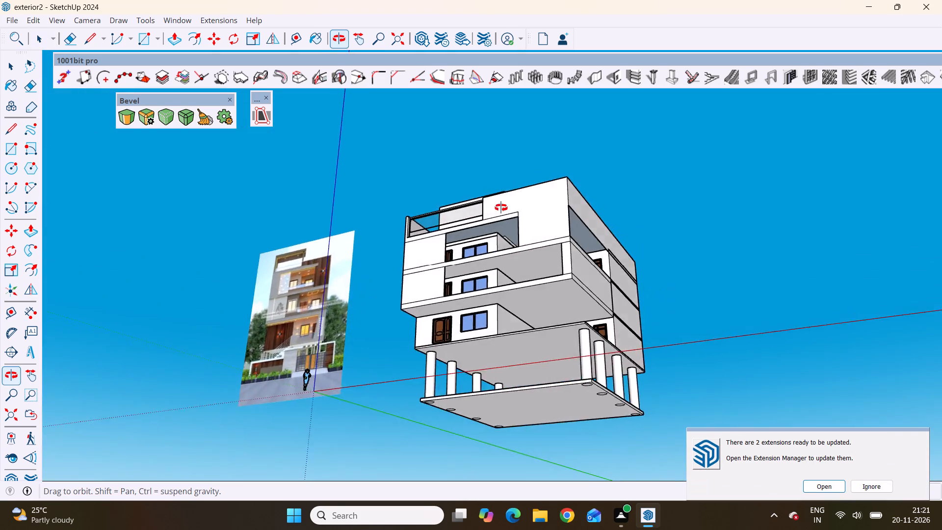
middle_drag(501, 208, 652, 390)
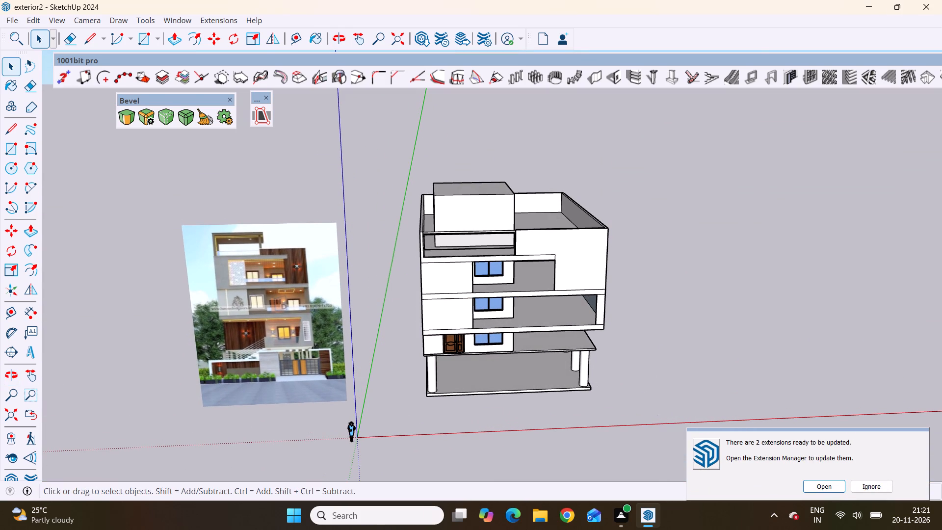
scroll(602, 284, up, 5)
middle_drag(599, 318, 513, 143)
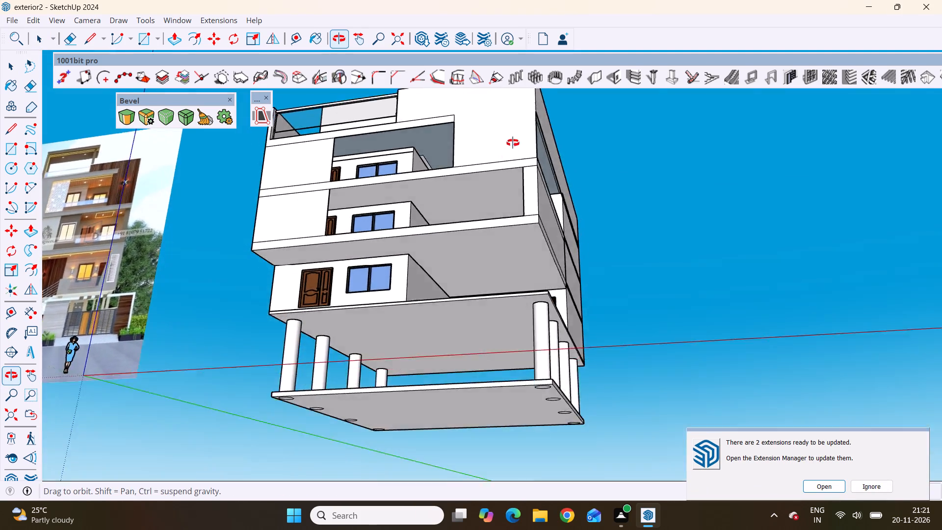
middle_drag(513, 143, 598, 310)
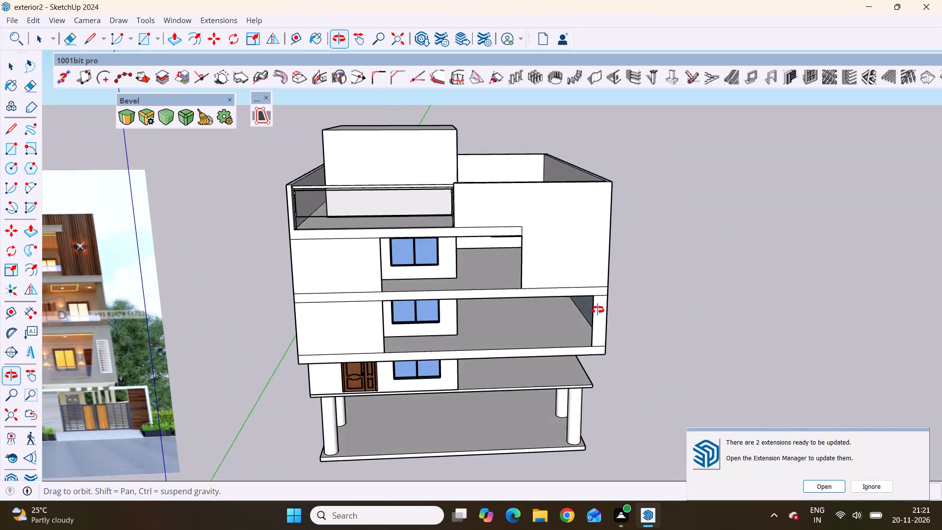
middle_drag(598, 310, 625, 324)
scroll(666, 371, down, 4)
middle_drag(525, 263, 491, 206)
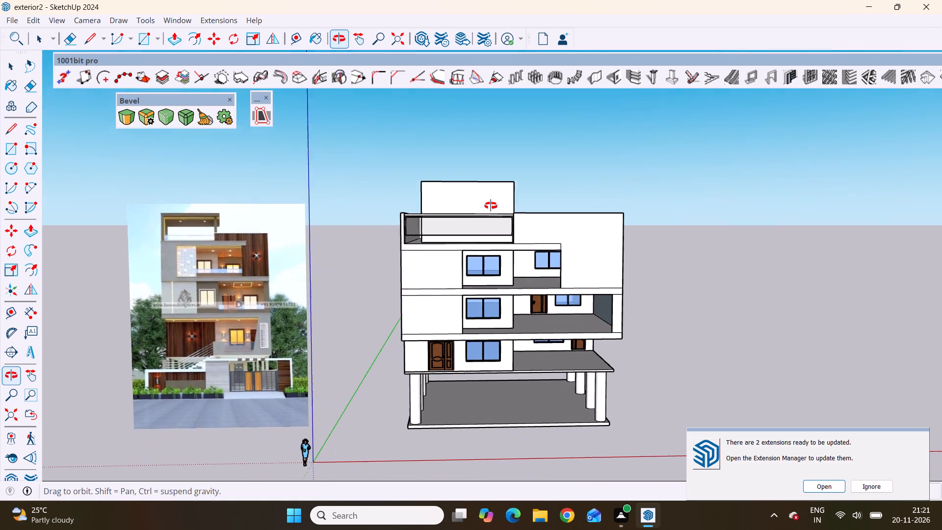
middle_drag(491, 206, 493, 204)
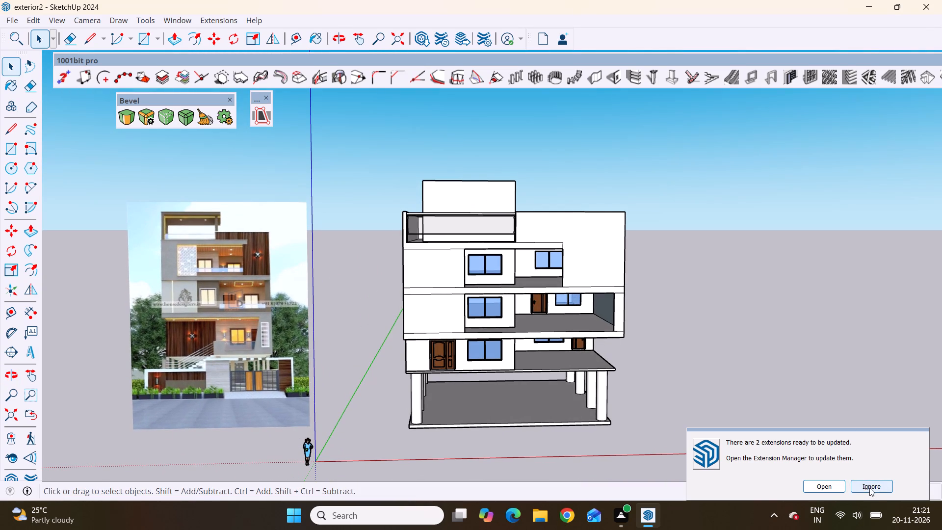
Ignore the pending extension updates.
click(869, 488)
Inspect the rooftop room block by opening its group and leaving it again without editing.
scroll(527, 329, down, 4)
scroll(483, 246, up, 5)
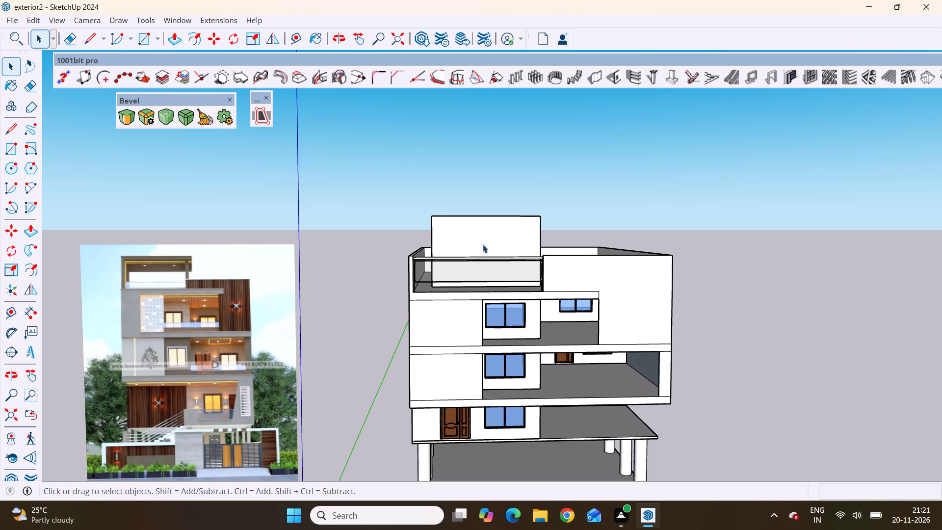
scroll(484, 242, down, 7)
middle_drag(484, 242, 488, 295)
scroll(460, 200, up, 5)
scroll(505, 329, up, 4)
double_click(491, 263)
scroll(491, 263, down, 6)
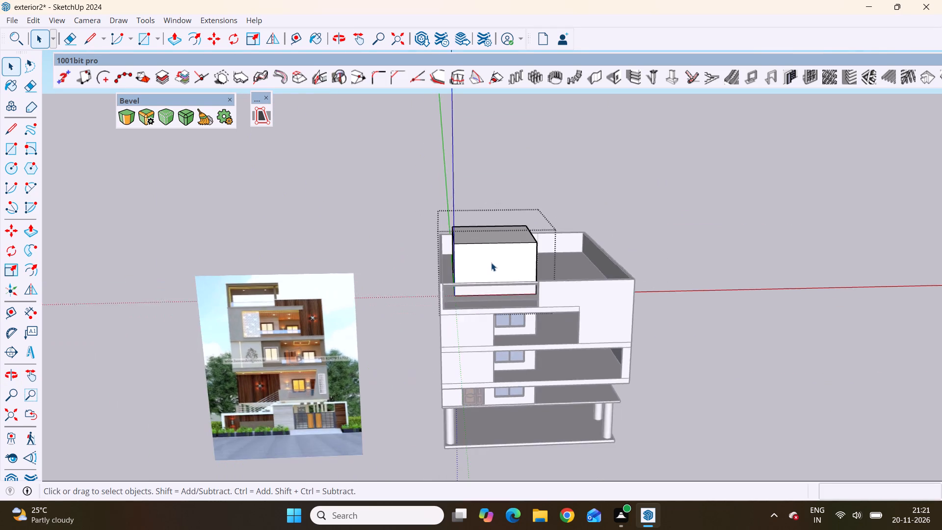
scroll(491, 263, down, 2)
click(618, 173)
scroll(539, 266, up, 5)
click(458, 251)
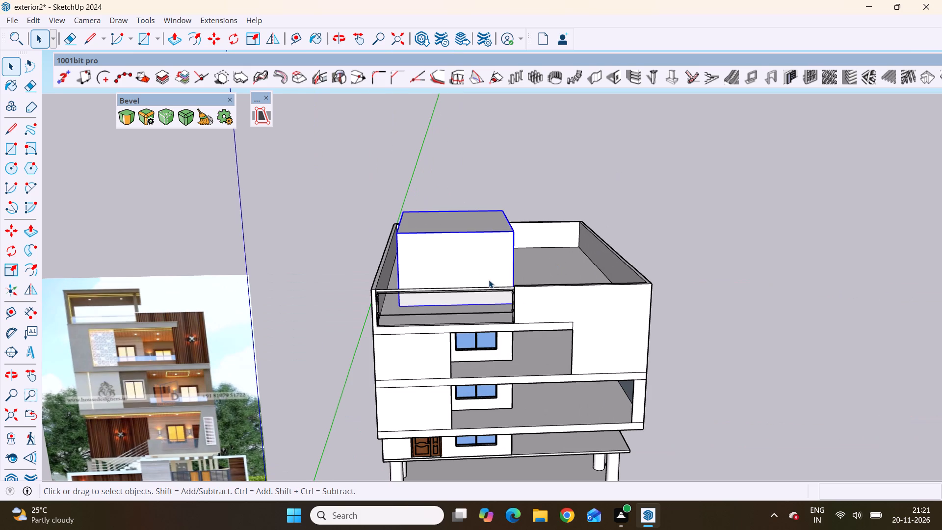
middle_drag(479, 266, 473, 231)
scroll(473, 231, up, 1)
double_click(455, 239)
scroll(539, 220, down, 4)
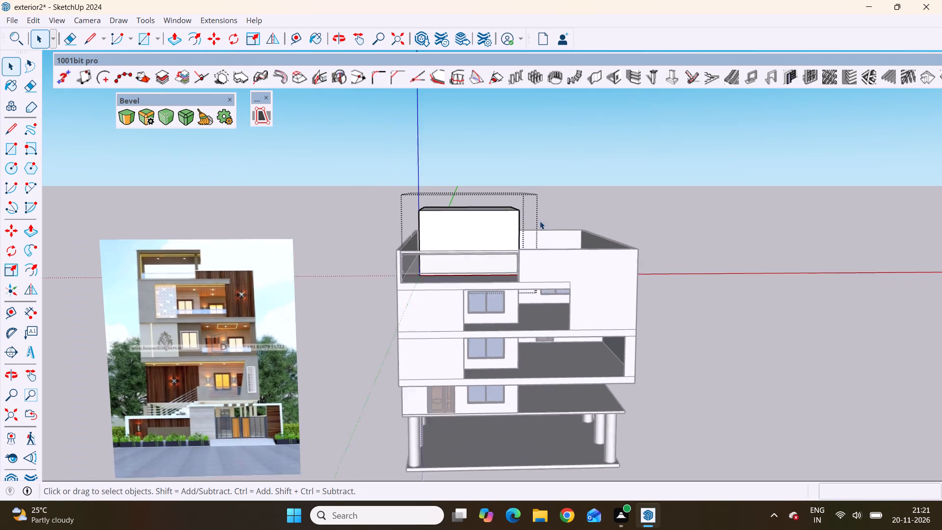
click(658, 188)
middle_drag(457, 218, 459, 295)
scroll(478, 272, up, 5)
click(478, 259)
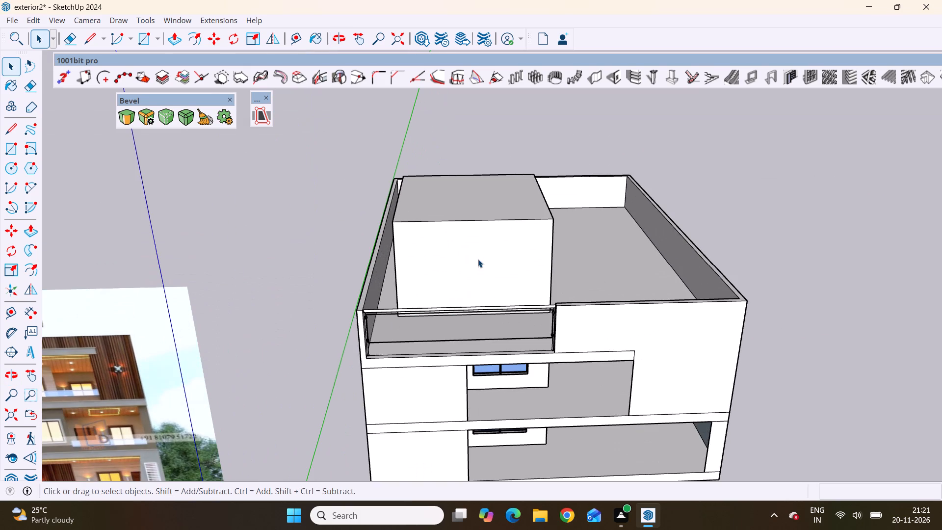
double_click(489, 269)
scroll(489, 269, down, 2)
middle_drag(489, 269, 467, 198)
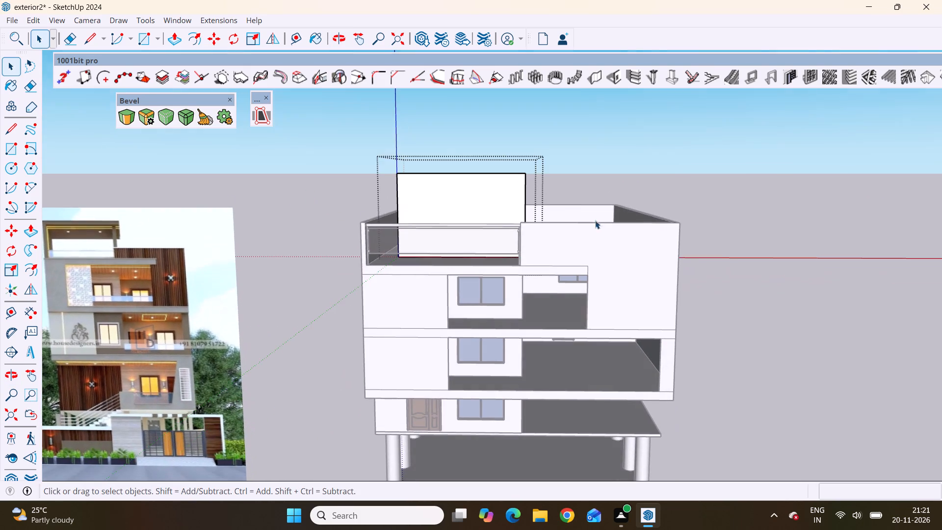
double_click(769, 212)
Examine the rooftop room, roof terrace and front facade from several angles against the reference image.
middle_drag(492, 192, 655, 310)
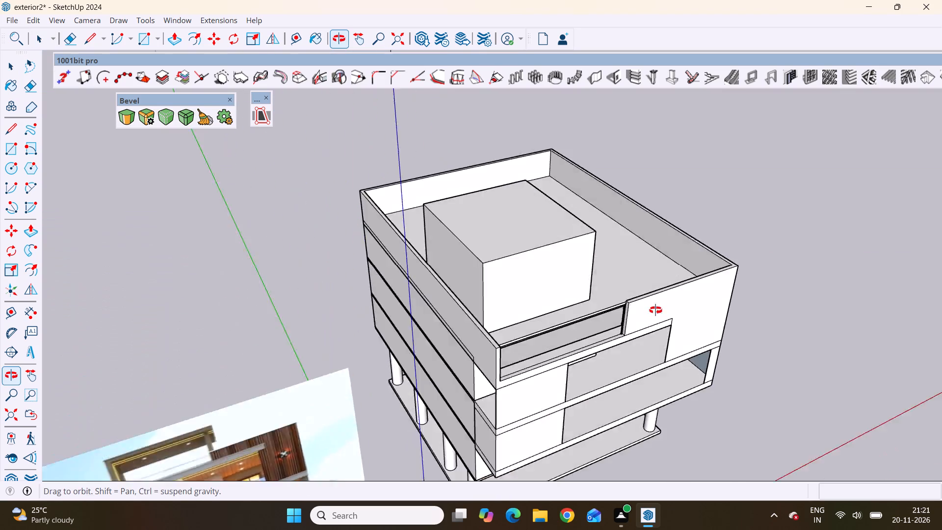
middle_drag(655, 310, 693, 415)
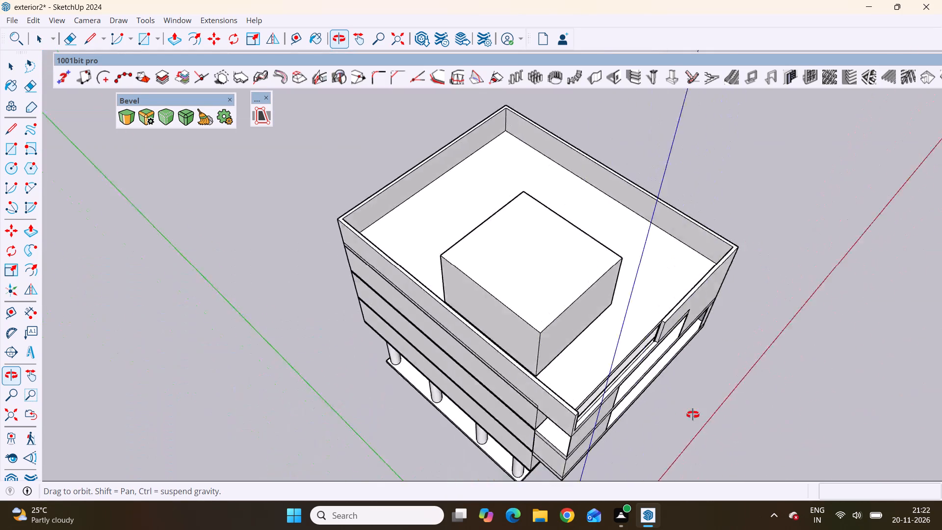
middle_drag(693, 415, 487, 236)
scroll(429, 215, up, 5)
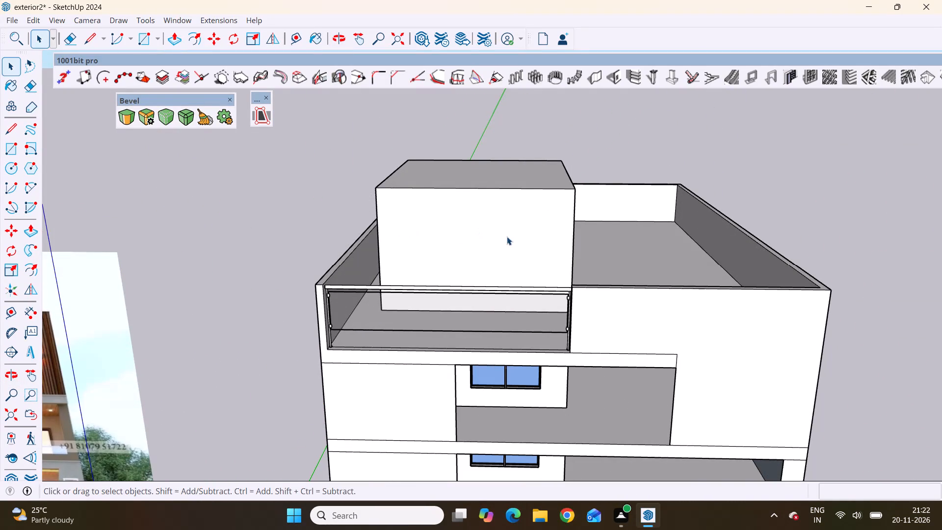
click(507, 237)
scroll(547, 177, down, 4)
scroll(490, 234, down, 1)
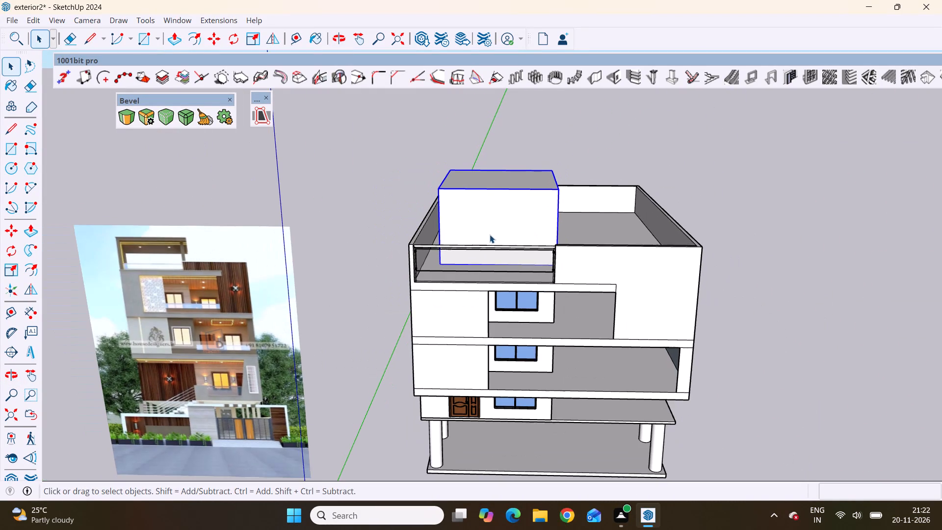
scroll(490, 235, down, 1)
click(712, 179)
scroll(456, 273, down, 2)
middle_drag(425, 280, 476, 290)
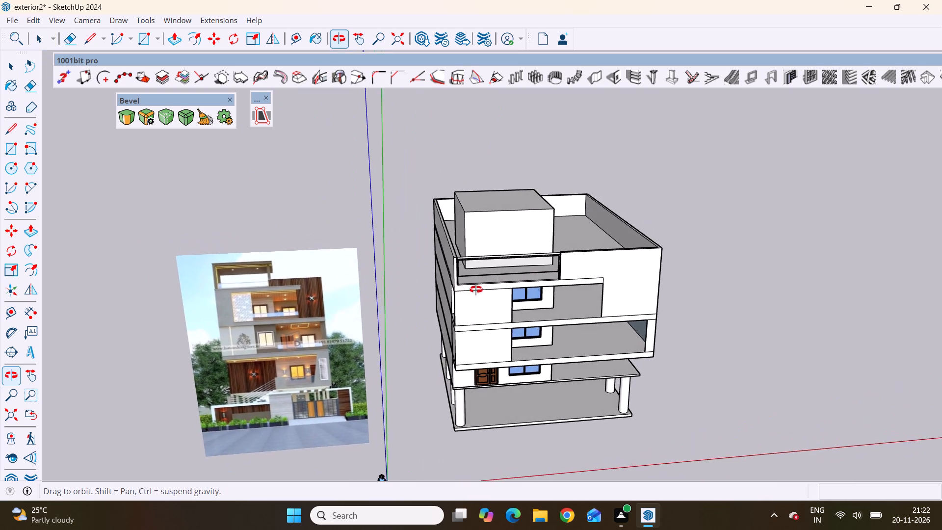
middle_drag(476, 290, 474, 285)
scroll(475, 229, up, 4)
scroll(408, 291, down, 3)
middle_drag(552, 252, 356, 222)
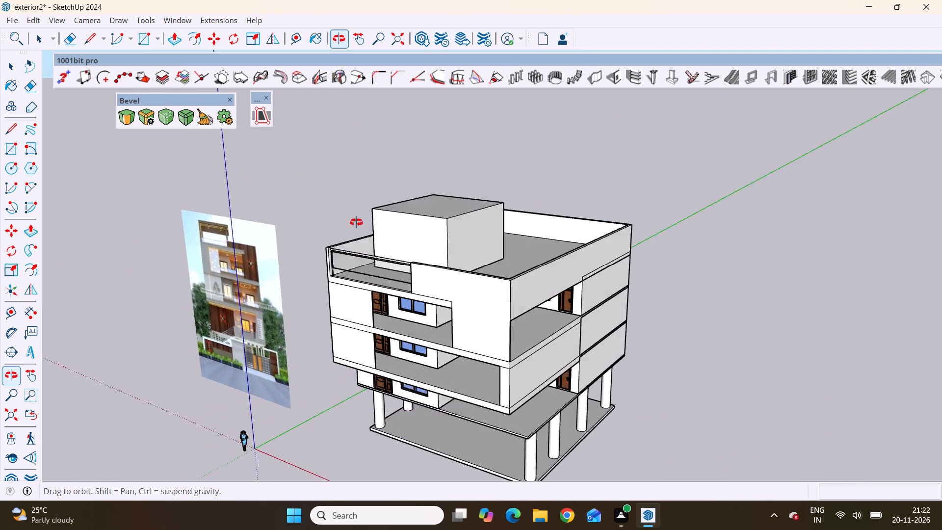
middle_drag(356, 222, 605, 275)
scroll(542, 211, up, 3)
scroll(487, 259, up, 4)
scroll(486, 260, down, 5)
middle_drag(613, 292, 538, 330)
scroll(470, 329, up, 2)
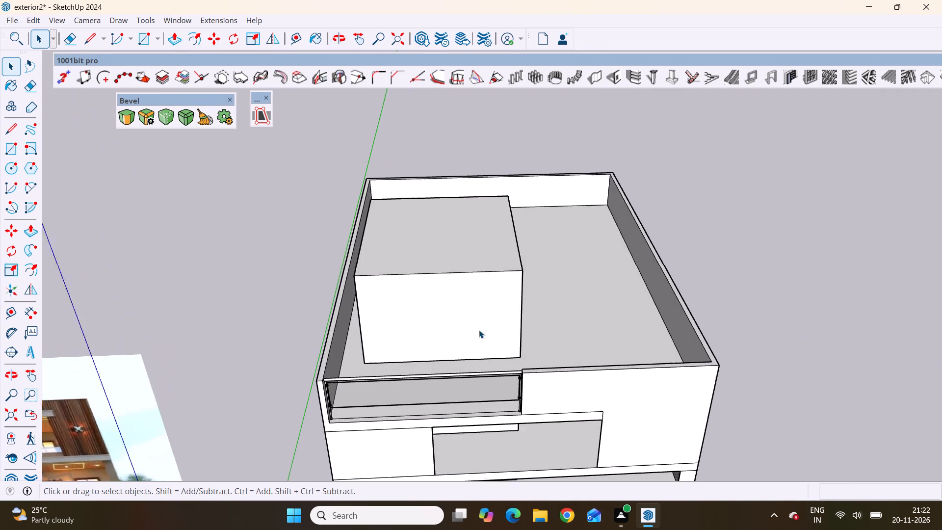
scroll(479, 330, up, 1)
middle_drag(448, 334, 431, 367)
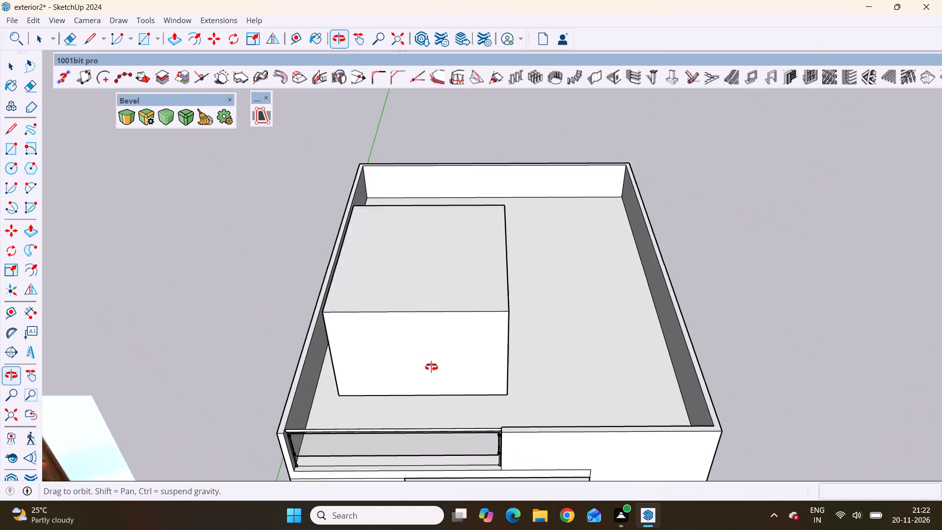
middle_drag(431, 367, 476, 330)
scroll(476, 330, up, 2)
scroll(452, 314, down, 9)
middle_drag(538, 411, 507, 316)
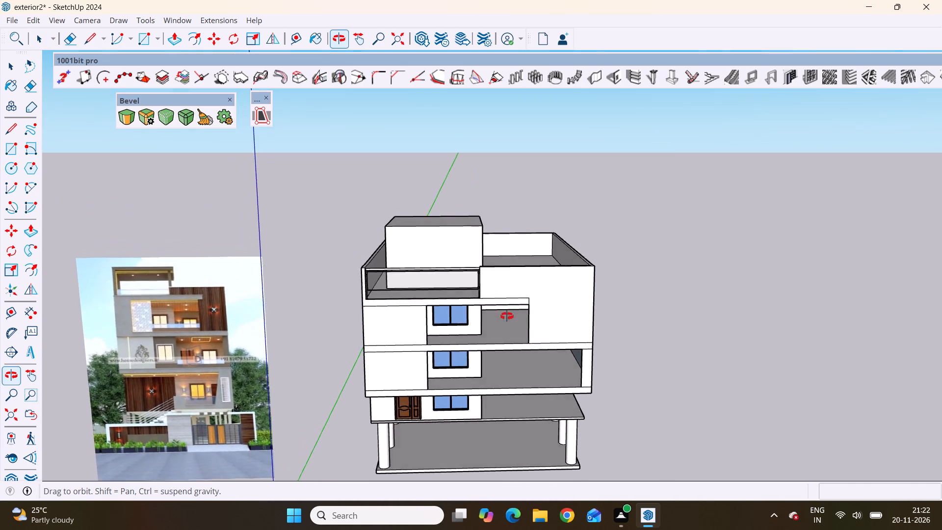
middle_drag(507, 316, 507, 317)
scroll(500, 304, up, 1)
scroll(451, 263, up, 4)
scroll(451, 263, down, 8)
middle_drag(438, 286, 500, 402)
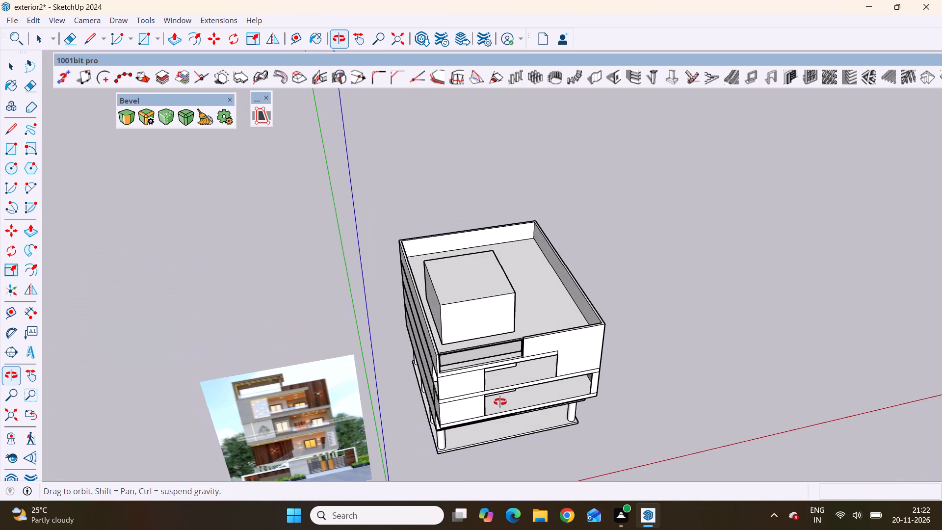
middle_drag(500, 402, 477, 345)
scroll(477, 345, up, 5)
scroll(453, 304, down, 5)
middle_drag(541, 341, 460, 351)
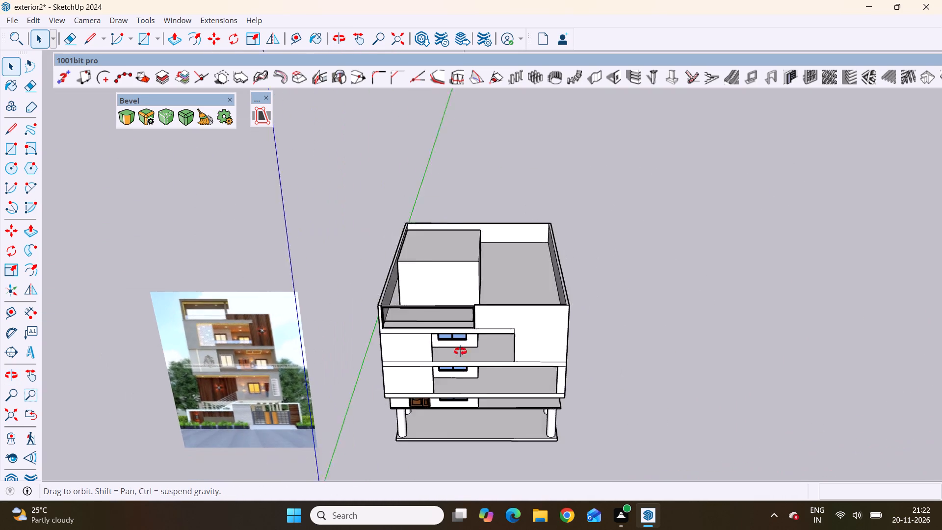
middle_drag(460, 351, 538, 354)
scroll(408, 248, down, 7)
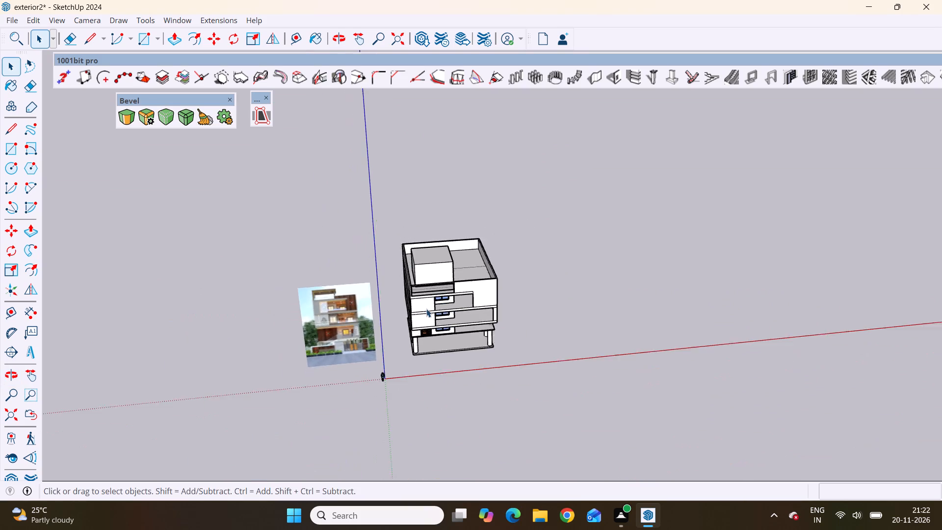
scroll(426, 309, down, 1)
middle_drag(438, 333, 416, 245)
scroll(414, 245, up, 9)
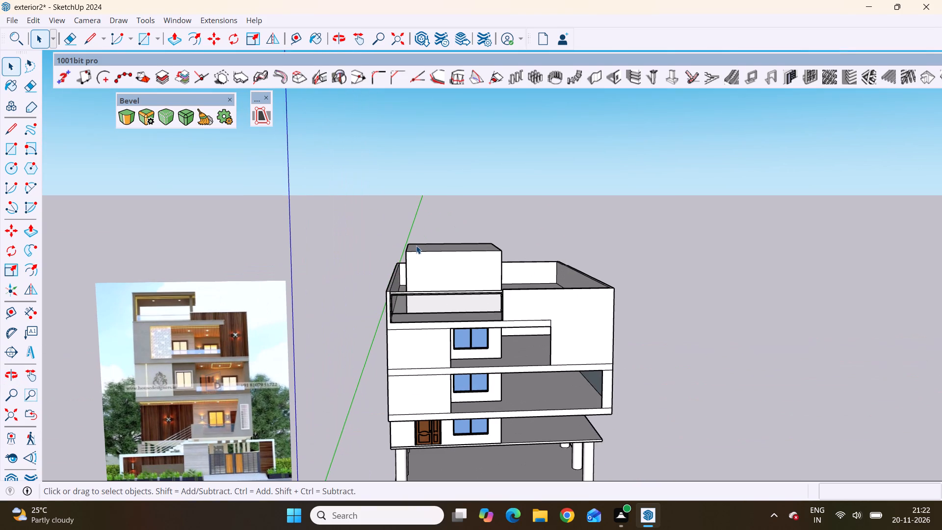
Inspect the rooftop room block by opening its group and leaving it without editing.
click(444, 269)
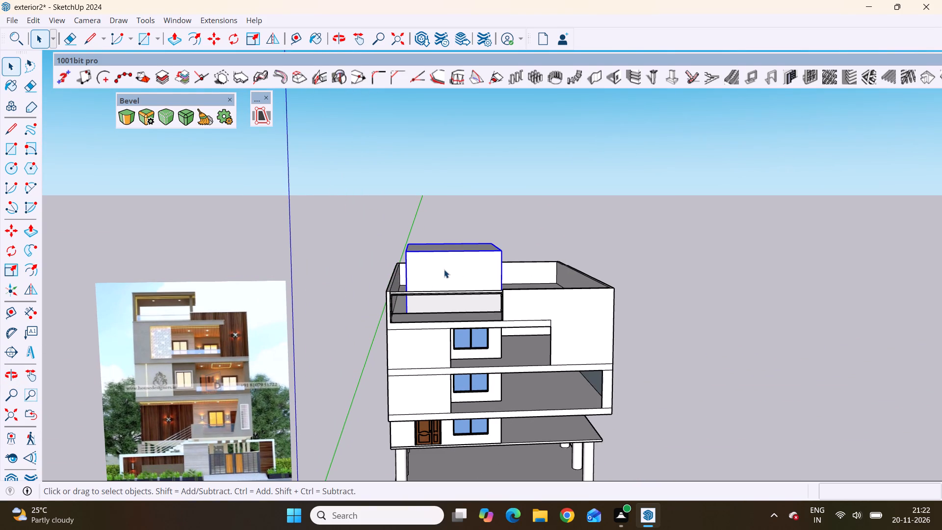
double_click(449, 283)
scroll(449, 283, up, 4)
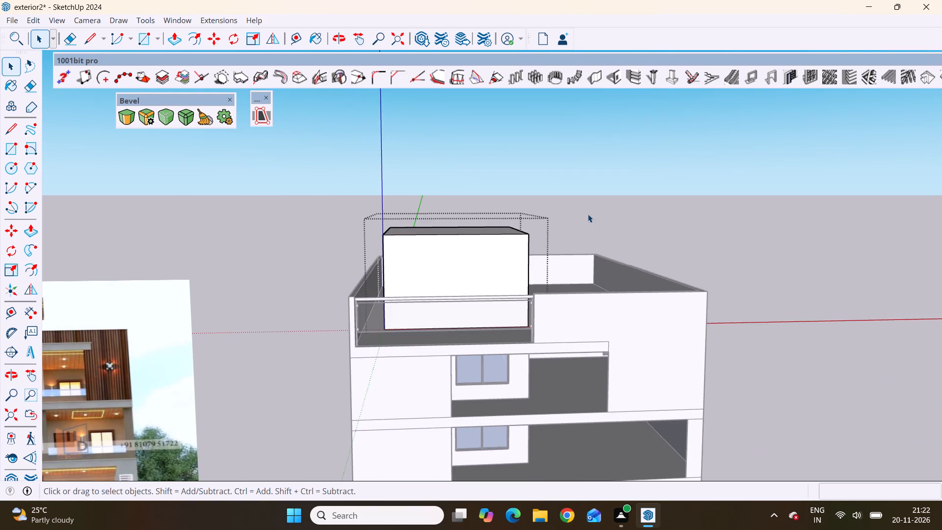
click(588, 212)
Examine the house's front and overall massing beside the reference image from near and far.
scroll(431, 265, down, 3)
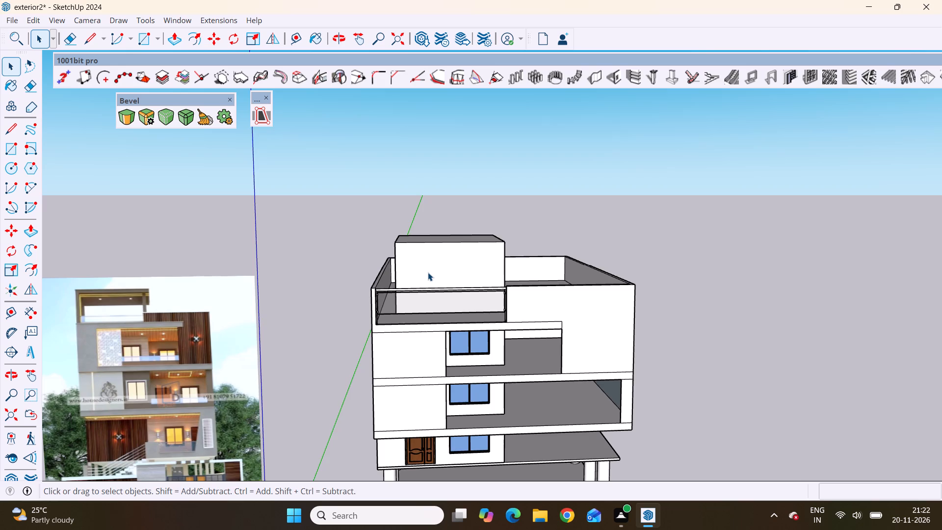
scroll(428, 272, down, 6)
scroll(397, 391, up, 5)
scroll(467, 345, down, 3)
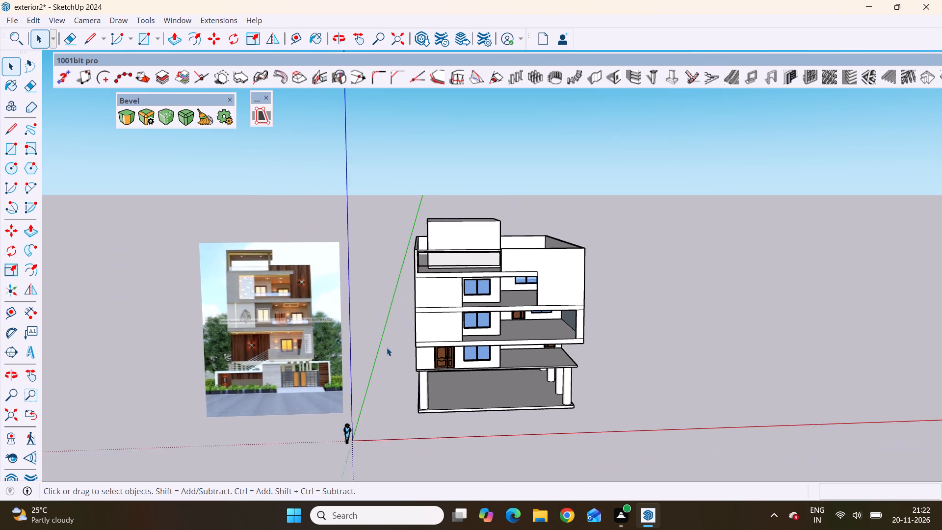
scroll(387, 347, up, 5)
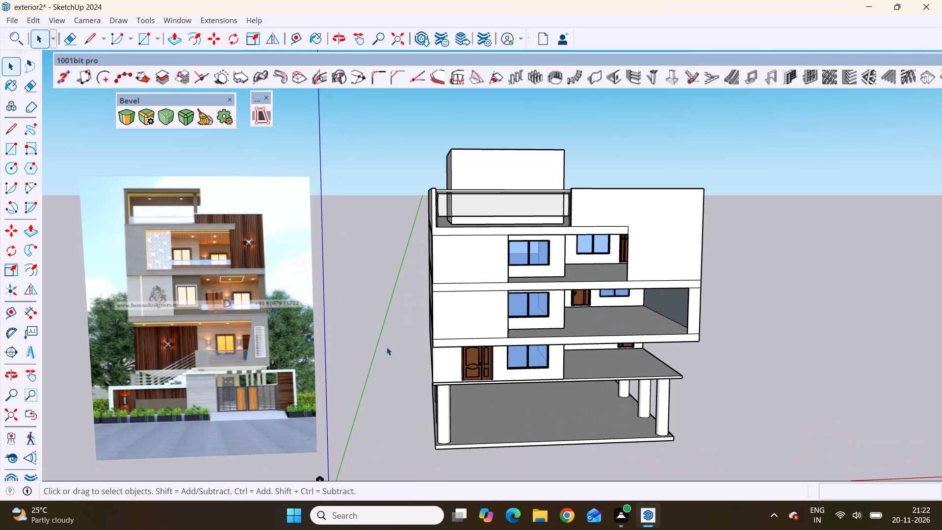
scroll(223, 348, down, 12)
scroll(424, 365, up, 3)
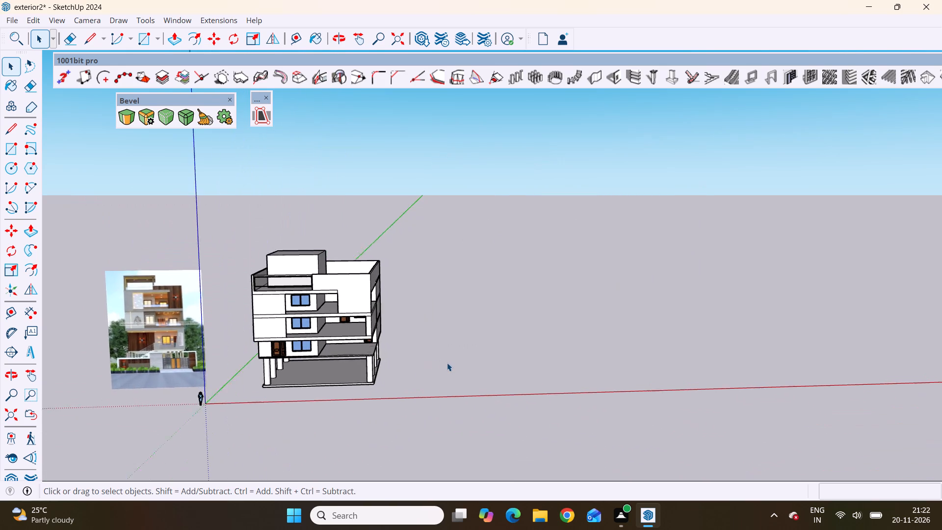
scroll(447, 363, up, 1)
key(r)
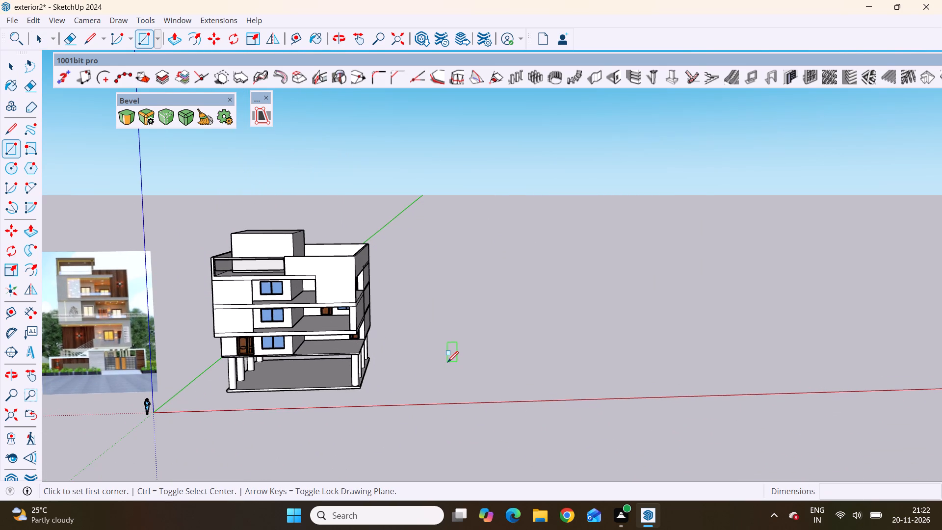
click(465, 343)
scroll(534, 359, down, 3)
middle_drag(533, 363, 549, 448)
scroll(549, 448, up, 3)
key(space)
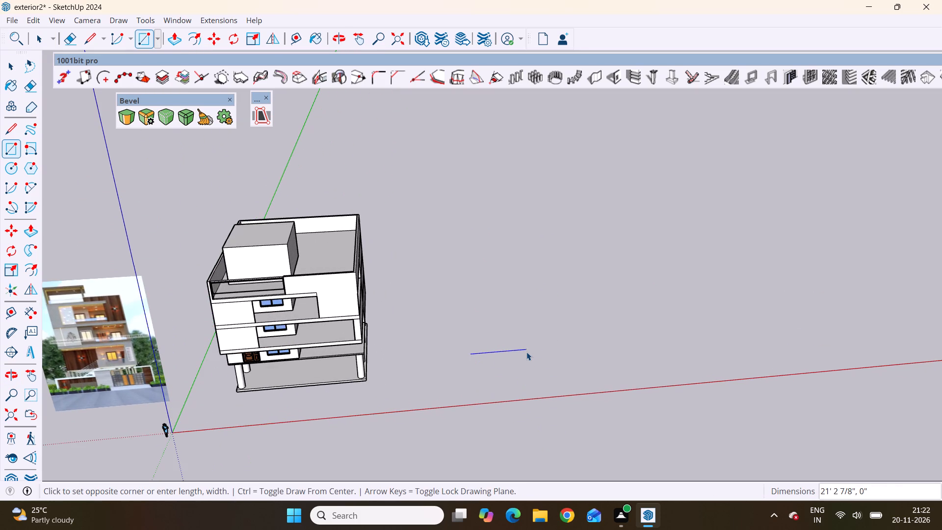
Draw a rectangle about 33' 7" by 54' 4" flat on the ground beside the house, near the red axis.
key(r)
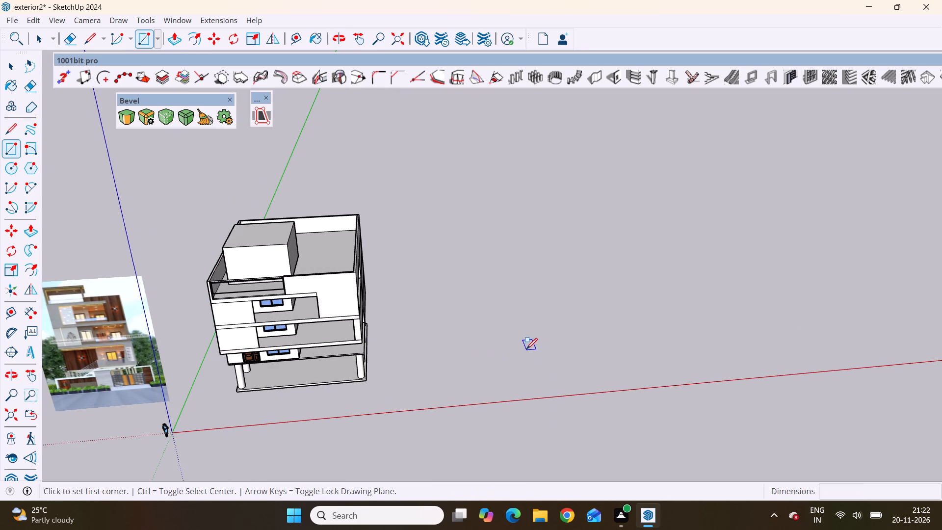
middle_drag(463, 394, 468, 384)
scroll(477, 384, up, 5)
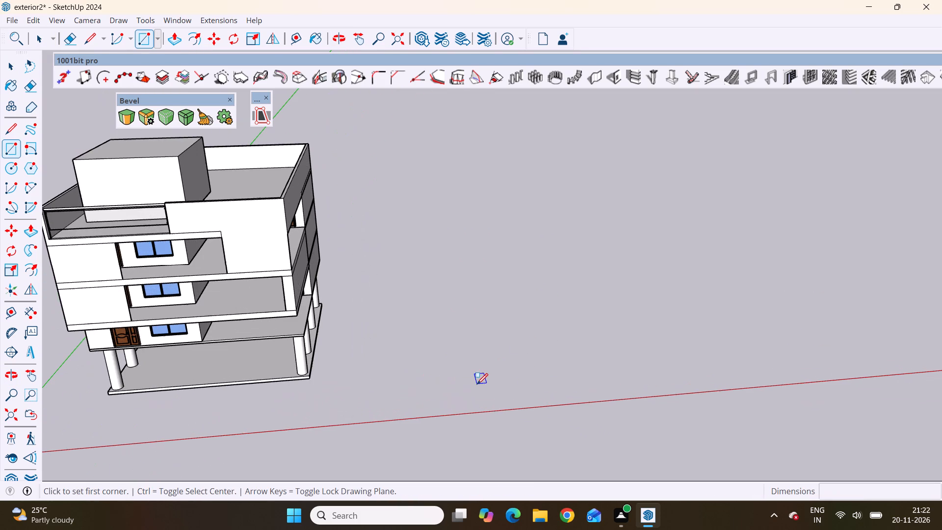
click(413, 318)
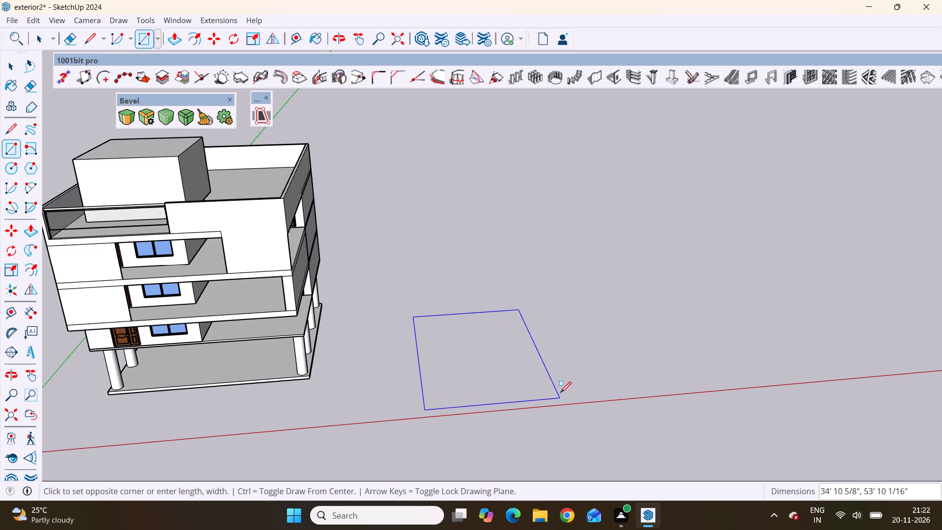
scroll(556, 391, up, 5)
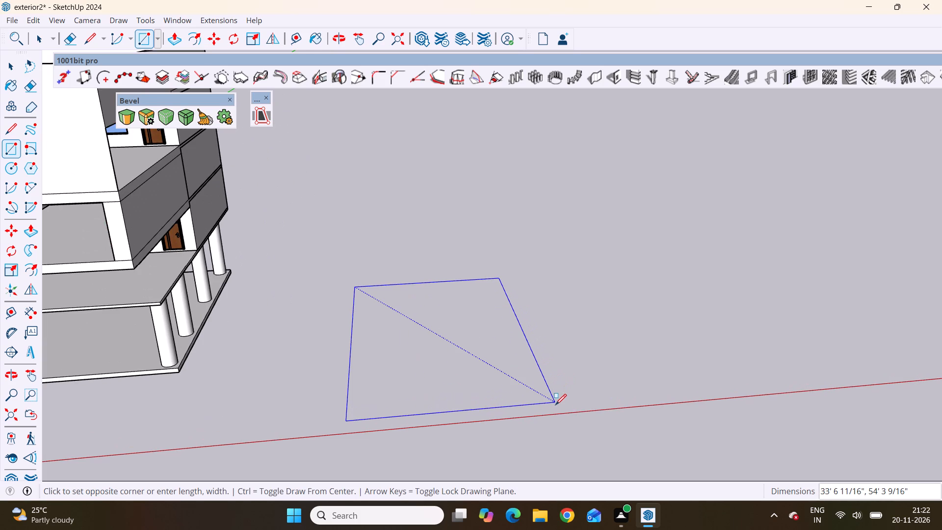
click(555, 403)
scroll(555, 404, down, 4)
middle_drag(555, 412, 529, 379)
scroll(528, 379, up, 4)
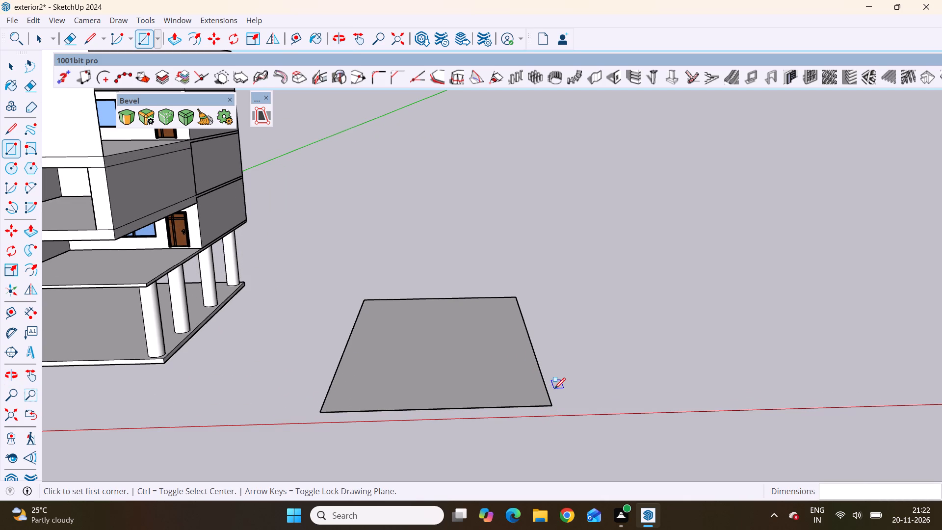
key(space)
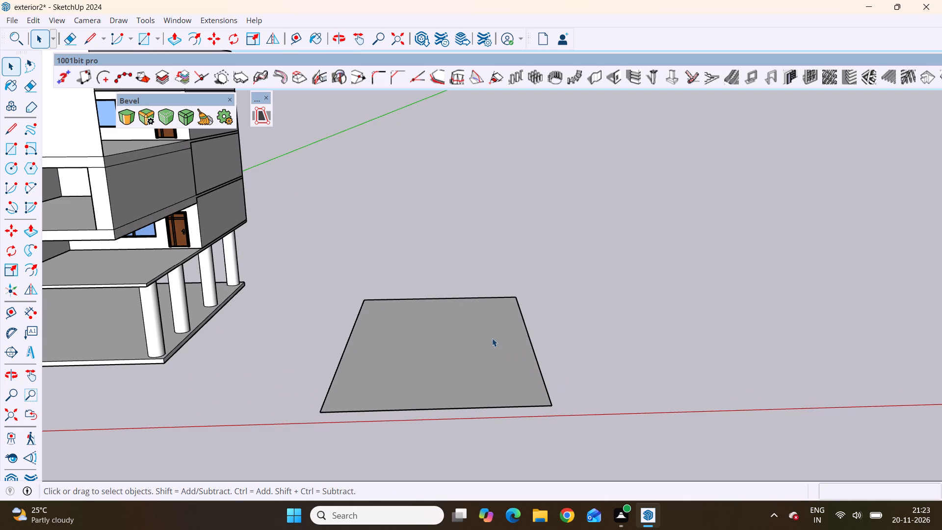
Select the ground rectangle with its edges and examine it from above and below in relation to the house.
double_click(478, 357)
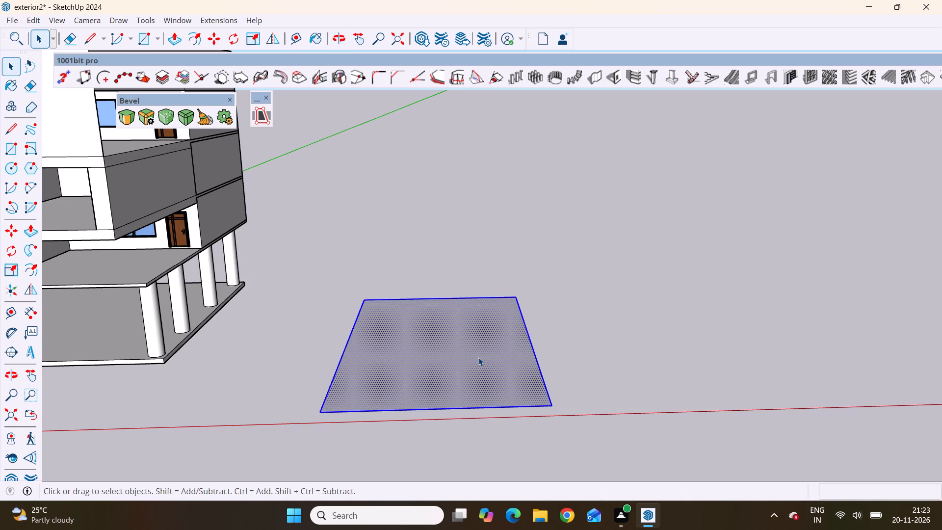
scroll(478, 357, down, 9)
middle_drag(475, 369, 569, 421)
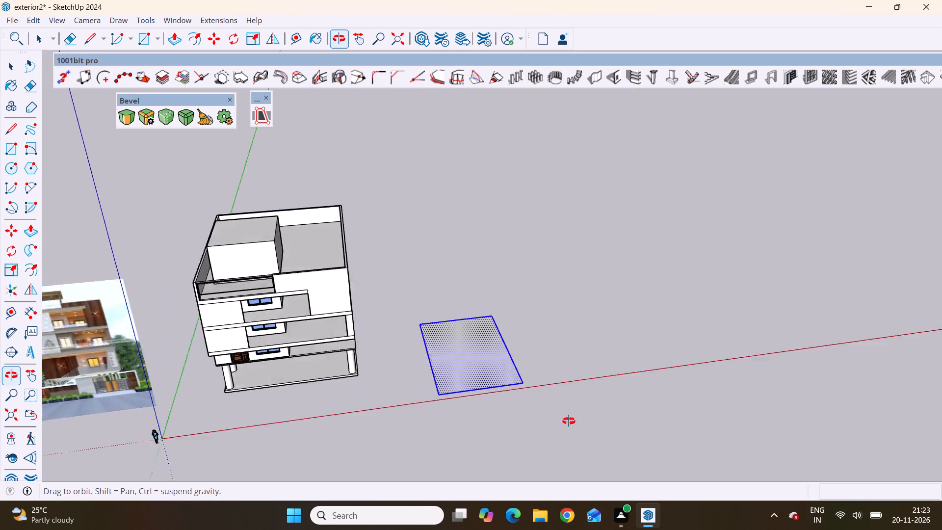
middle_drag(569, 421, 533, 185)
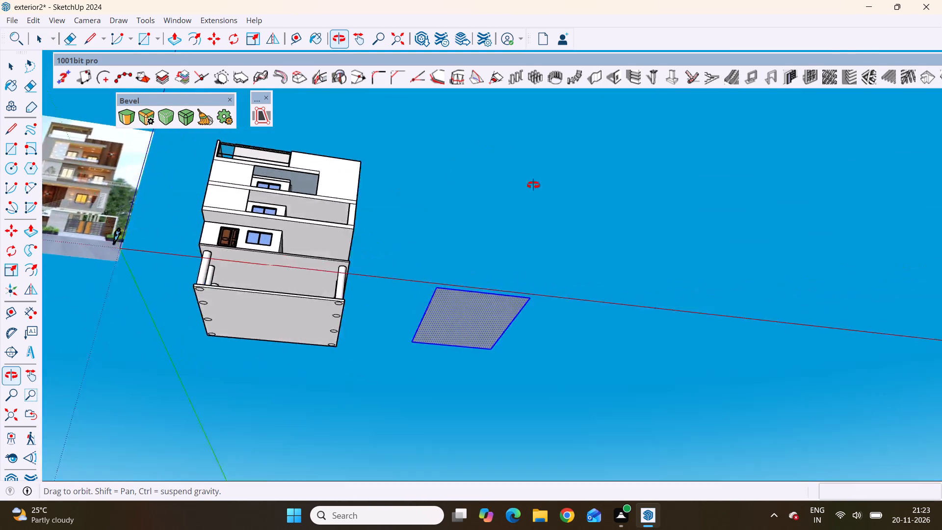
middle_drag(533, 185, 534, 424)
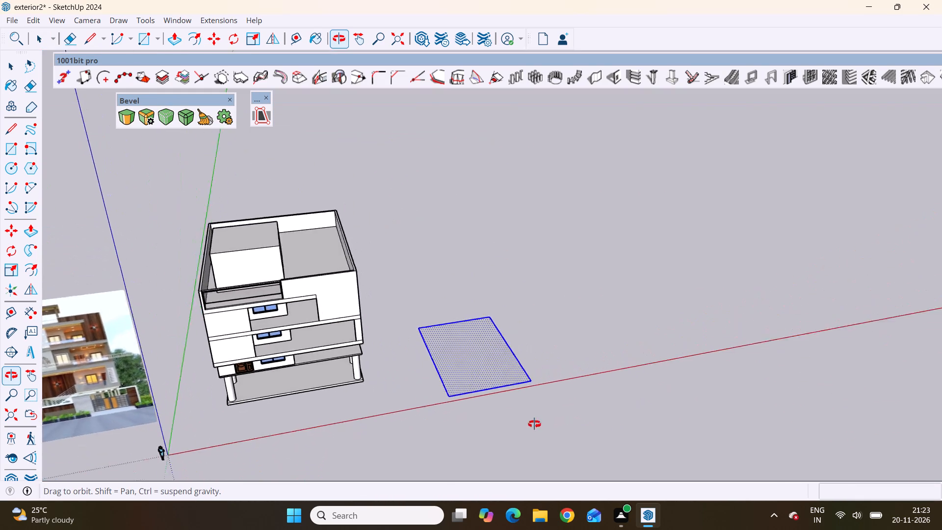
middle_drag(534, 424, 520, 381)
scroll(489, 358, up, 5)
middle_drag(531, 353, 523, 427)
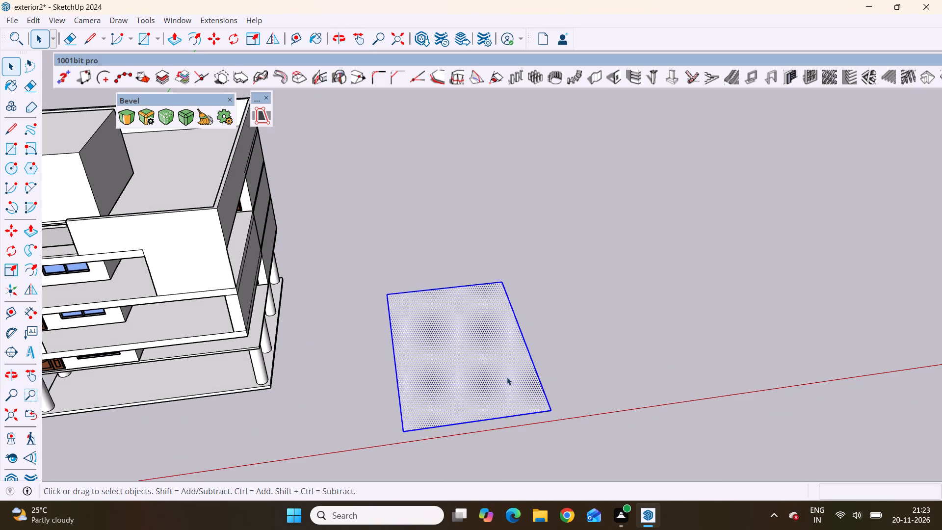
scroll(486, 329, down, 3)
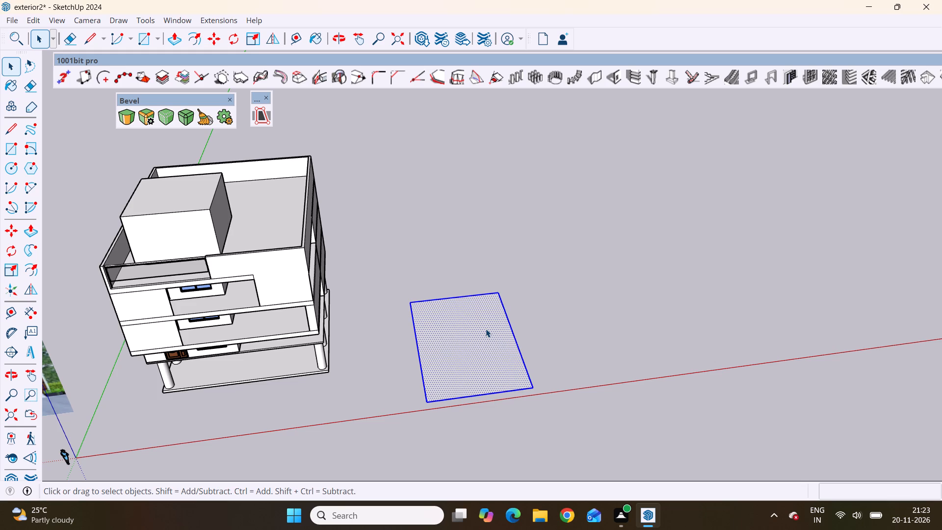
scroll(465, 324, down, 6)
middle_drag(494, 379, 439, 327)
scroll(439, 327, up, 9)
scroll(499, 284, down, 5)
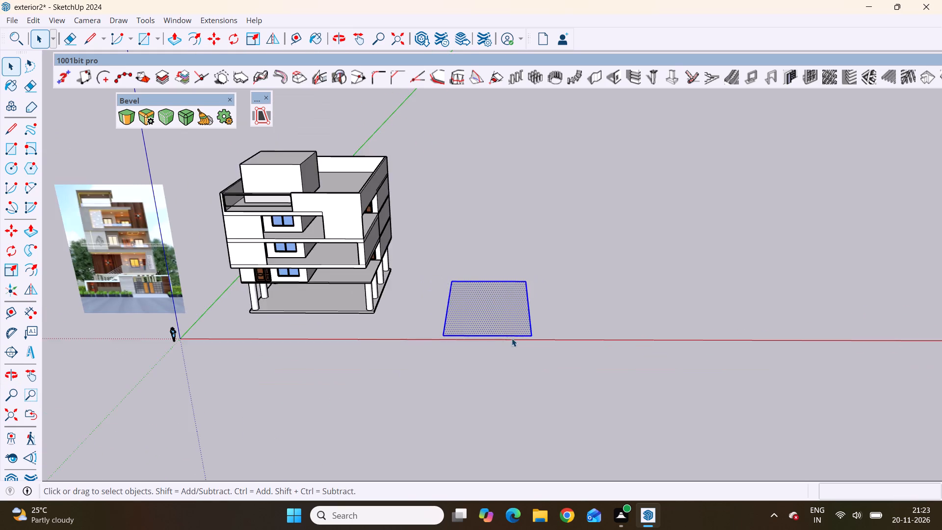
middle_drag(511, 334, 542, 431)
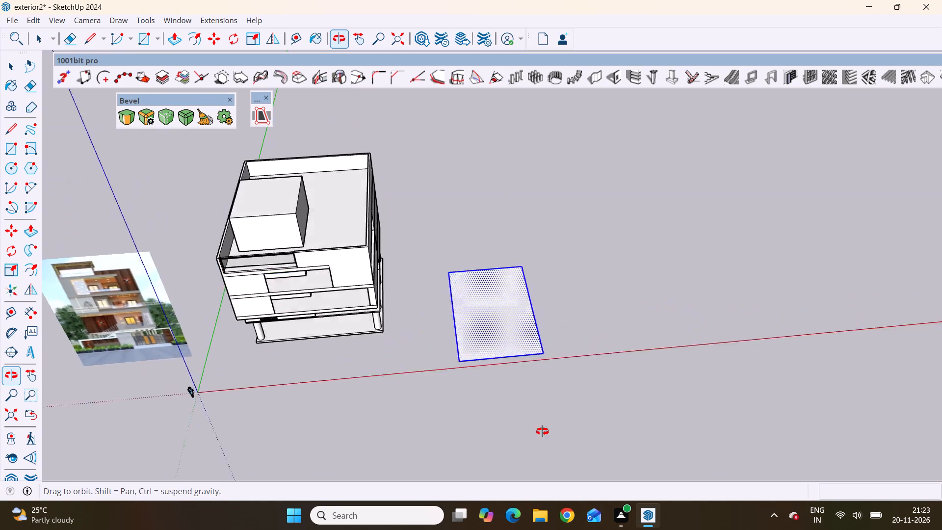
middle_drag(542, 431, 514, 429)
scroll(525, 409, up, 4)
scroll(494, 356, up, 2)
middle_drag(494, 357, 518, 246)
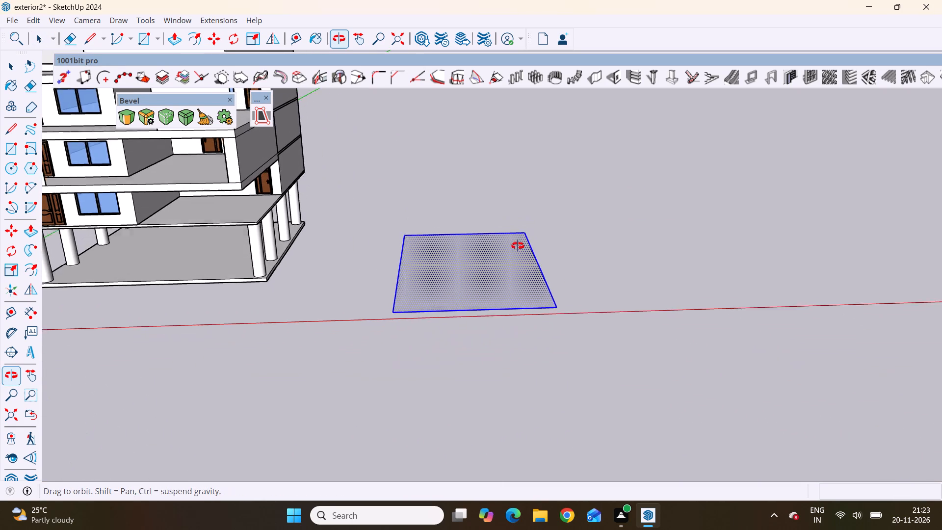
middle_drag(518, 246, 518, 244)
scroll(486, 336, down, 9)
scroll(492, 270, up, 6)
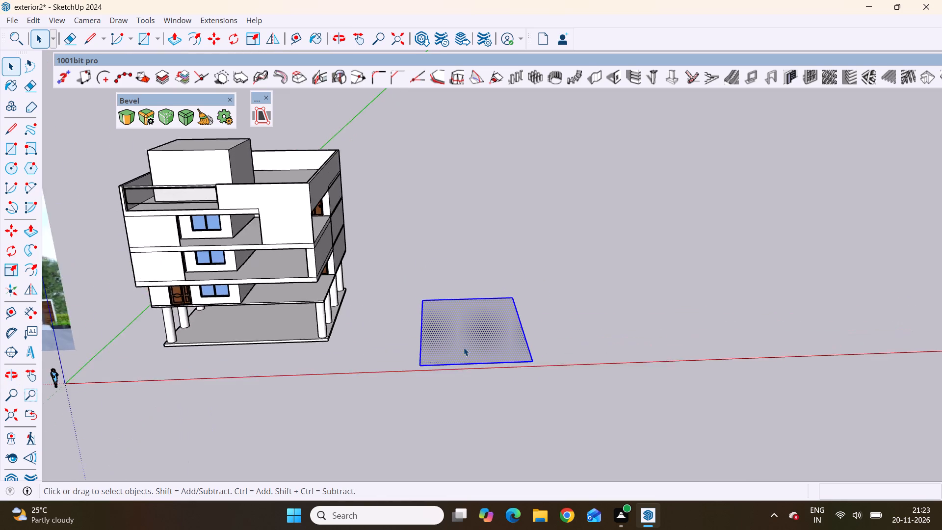
scroll(464, 347, up, 3)
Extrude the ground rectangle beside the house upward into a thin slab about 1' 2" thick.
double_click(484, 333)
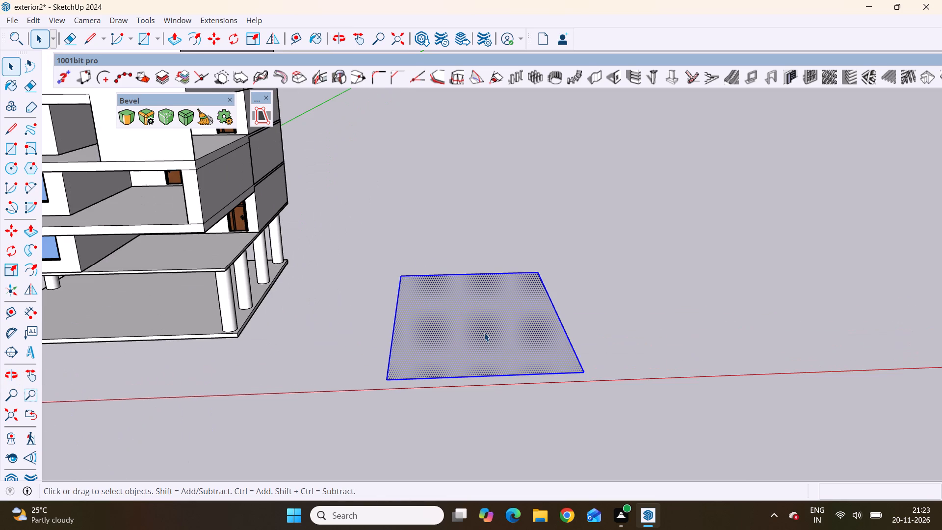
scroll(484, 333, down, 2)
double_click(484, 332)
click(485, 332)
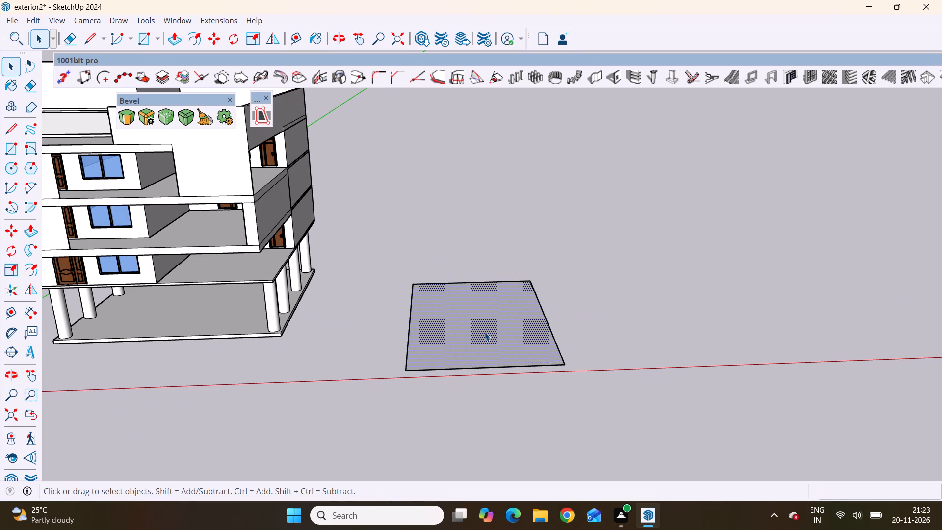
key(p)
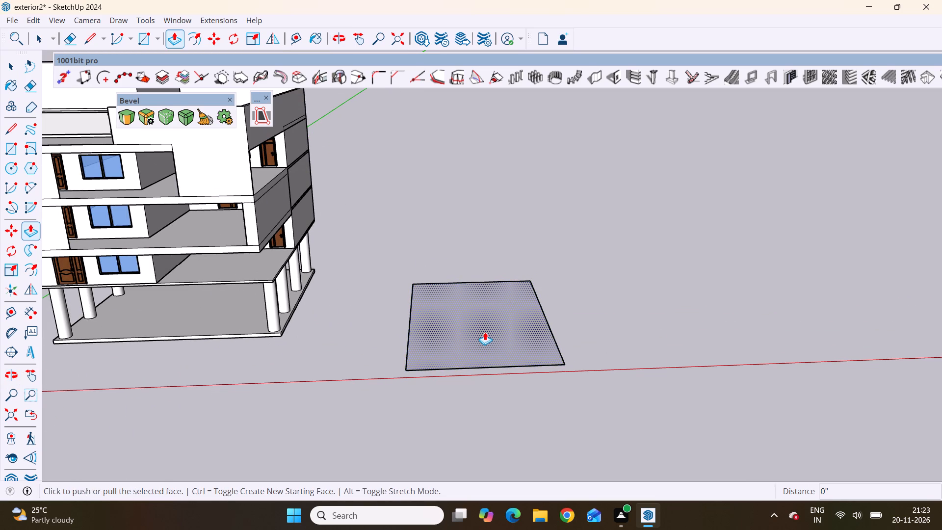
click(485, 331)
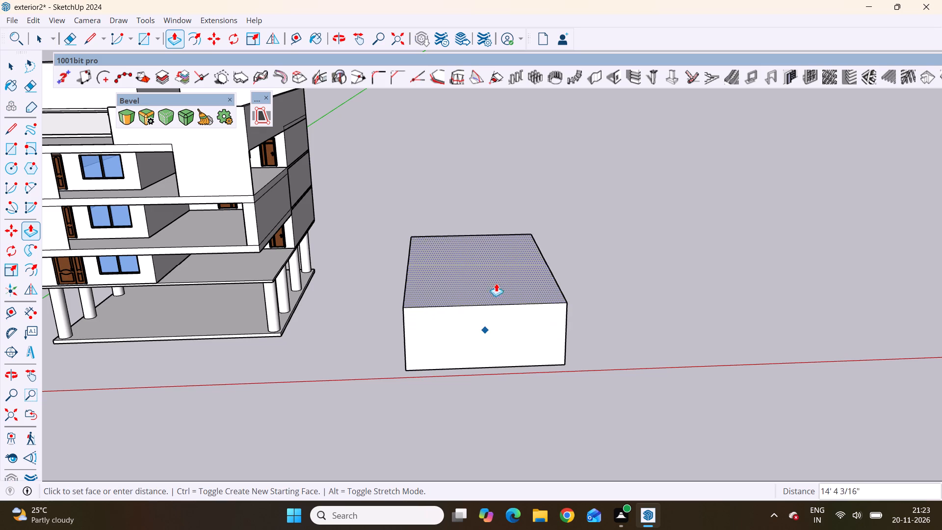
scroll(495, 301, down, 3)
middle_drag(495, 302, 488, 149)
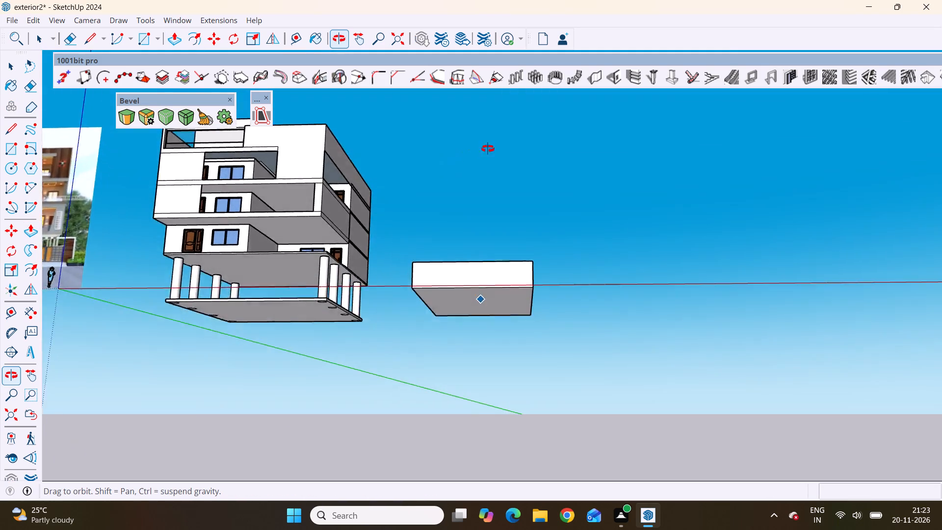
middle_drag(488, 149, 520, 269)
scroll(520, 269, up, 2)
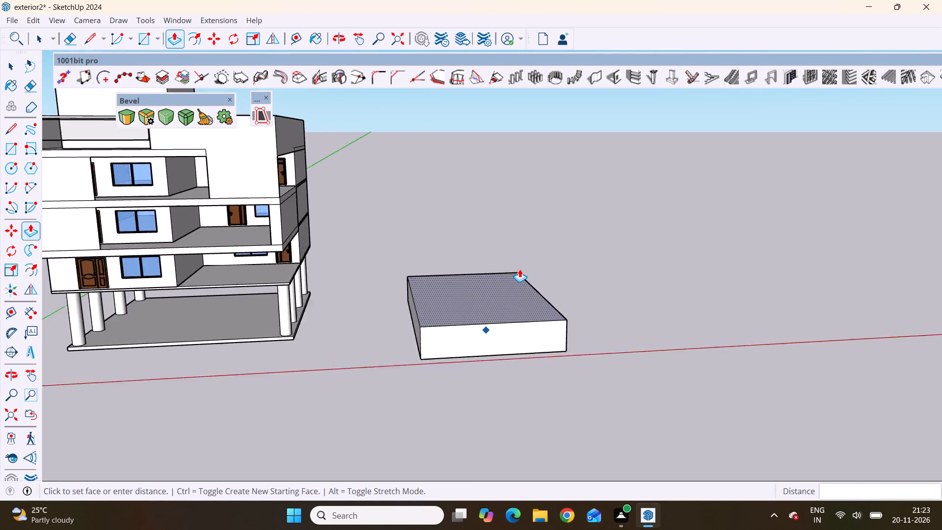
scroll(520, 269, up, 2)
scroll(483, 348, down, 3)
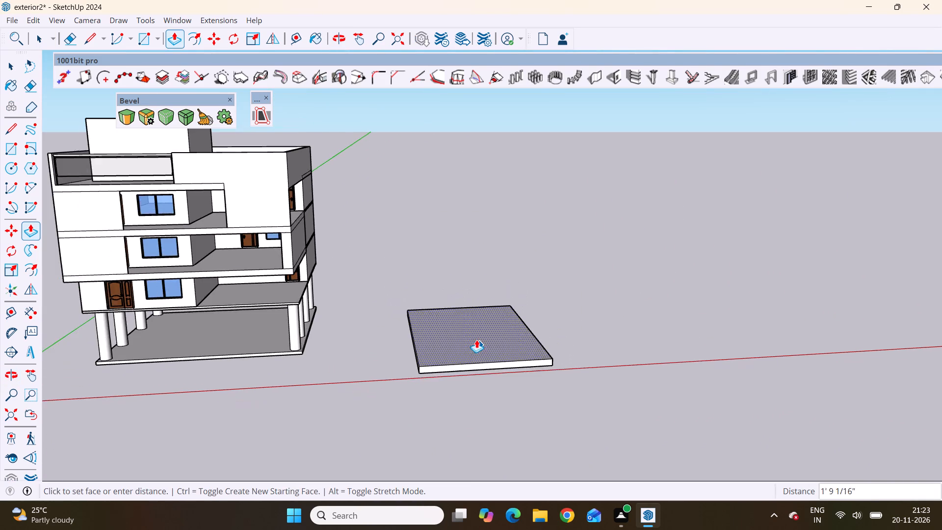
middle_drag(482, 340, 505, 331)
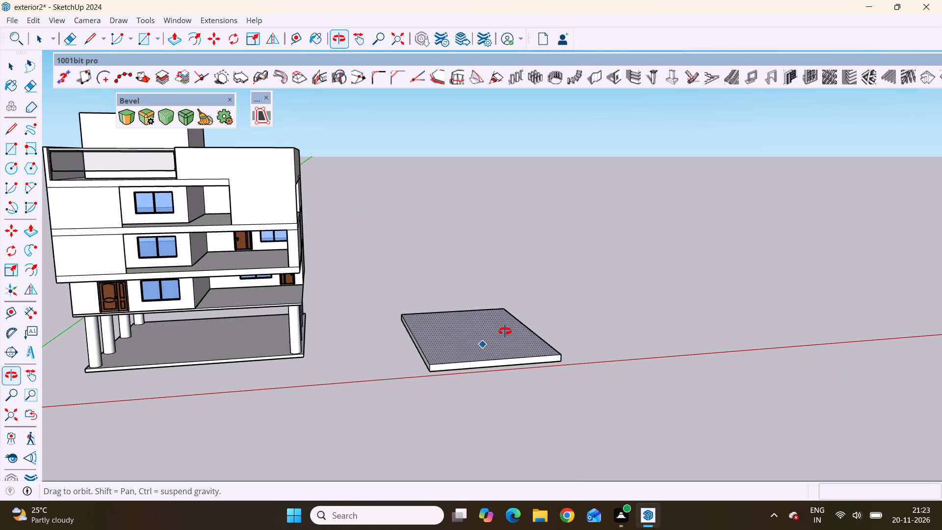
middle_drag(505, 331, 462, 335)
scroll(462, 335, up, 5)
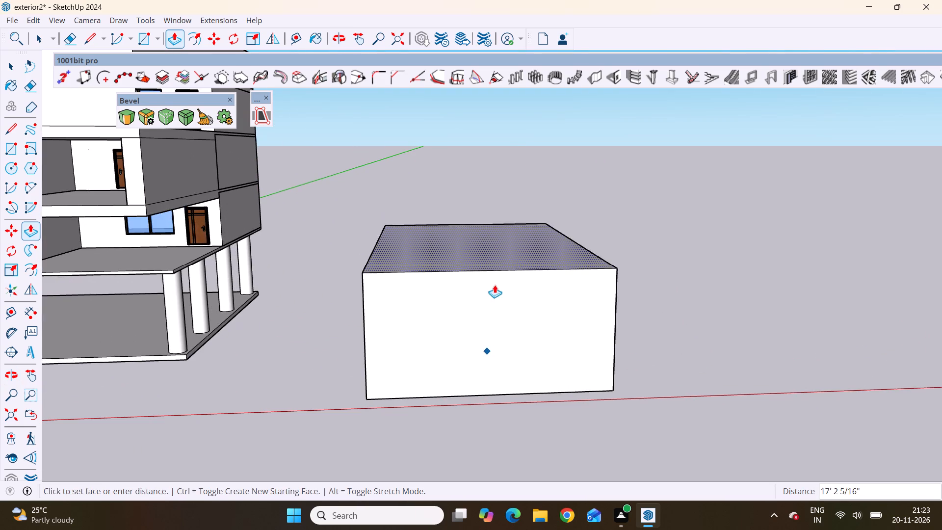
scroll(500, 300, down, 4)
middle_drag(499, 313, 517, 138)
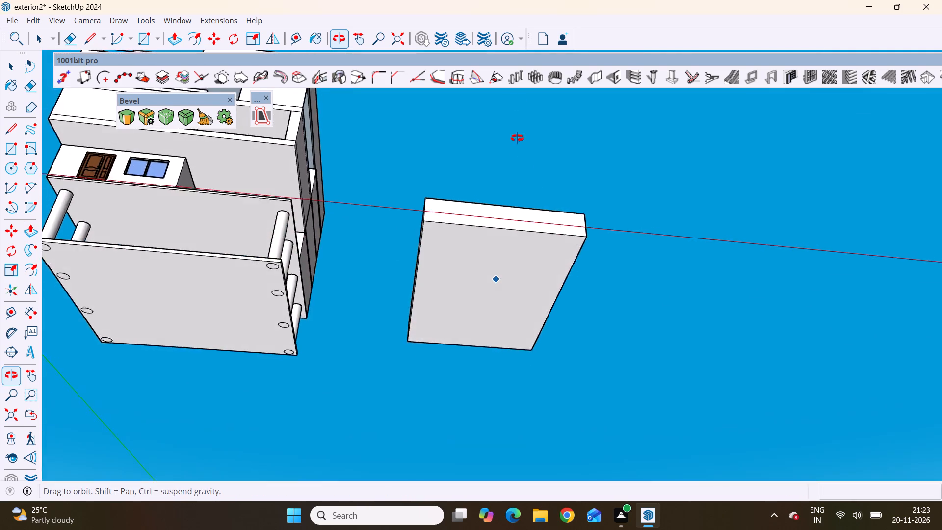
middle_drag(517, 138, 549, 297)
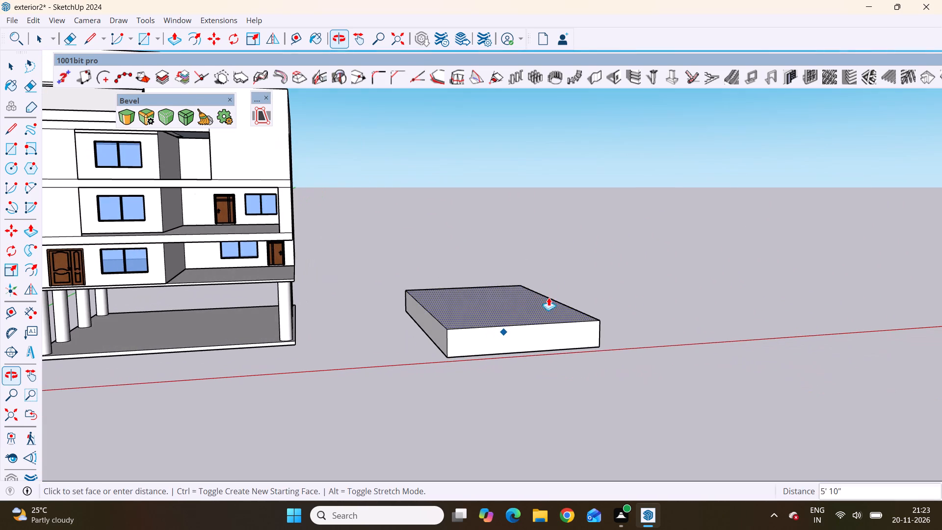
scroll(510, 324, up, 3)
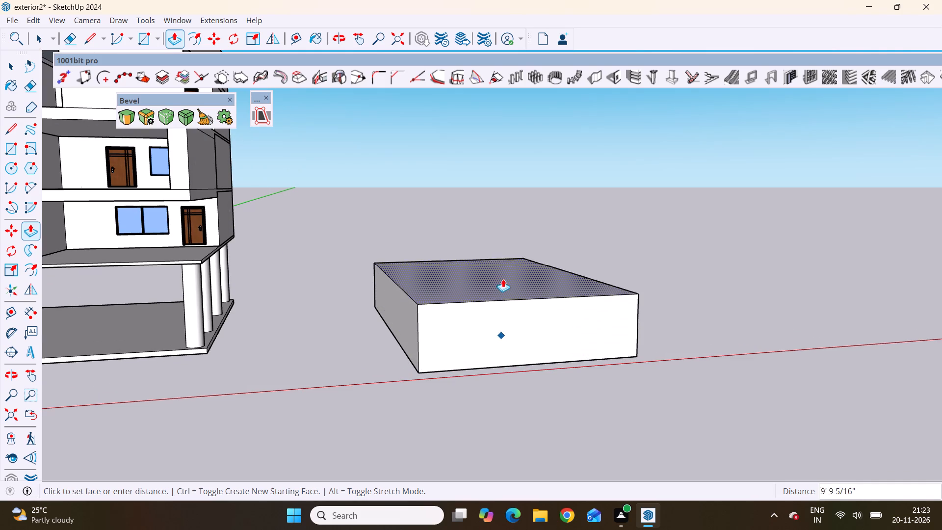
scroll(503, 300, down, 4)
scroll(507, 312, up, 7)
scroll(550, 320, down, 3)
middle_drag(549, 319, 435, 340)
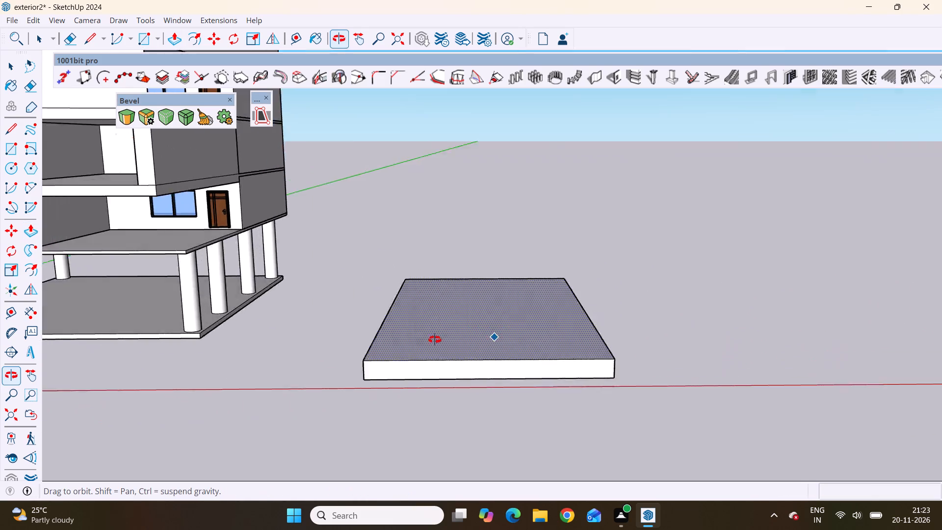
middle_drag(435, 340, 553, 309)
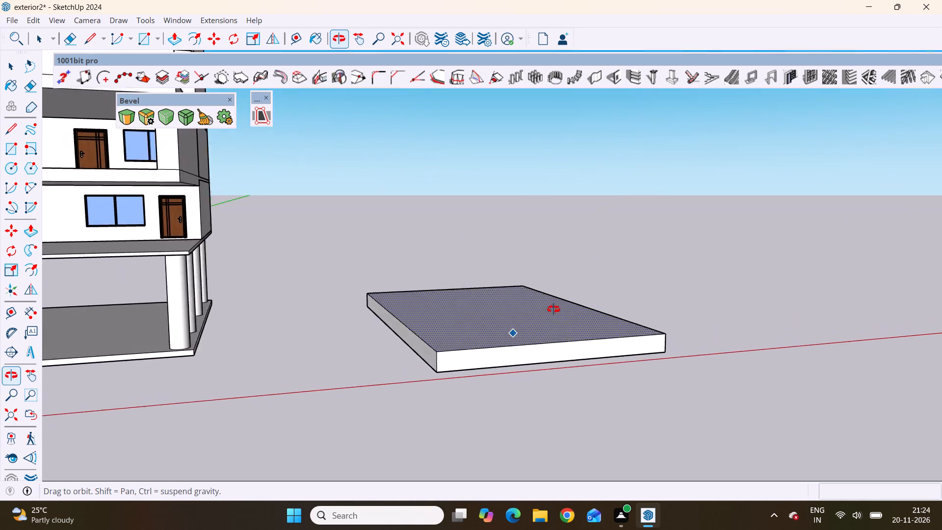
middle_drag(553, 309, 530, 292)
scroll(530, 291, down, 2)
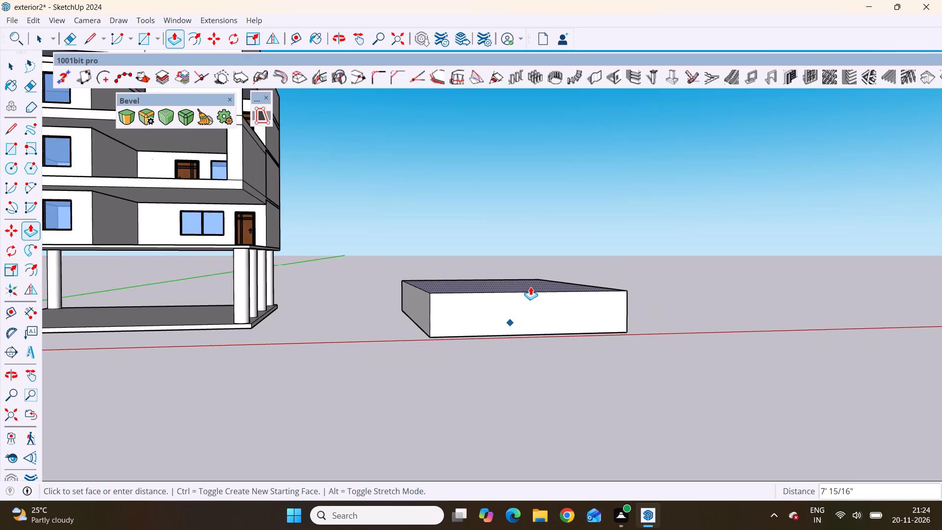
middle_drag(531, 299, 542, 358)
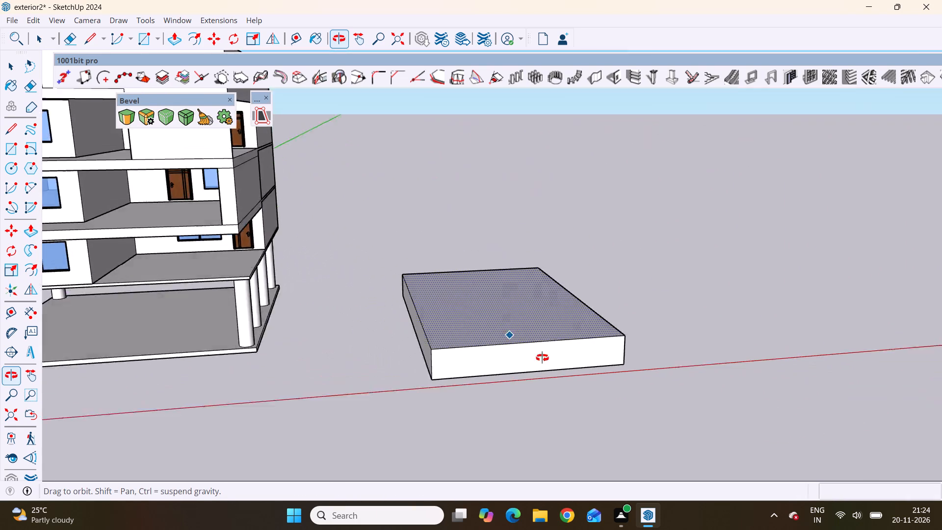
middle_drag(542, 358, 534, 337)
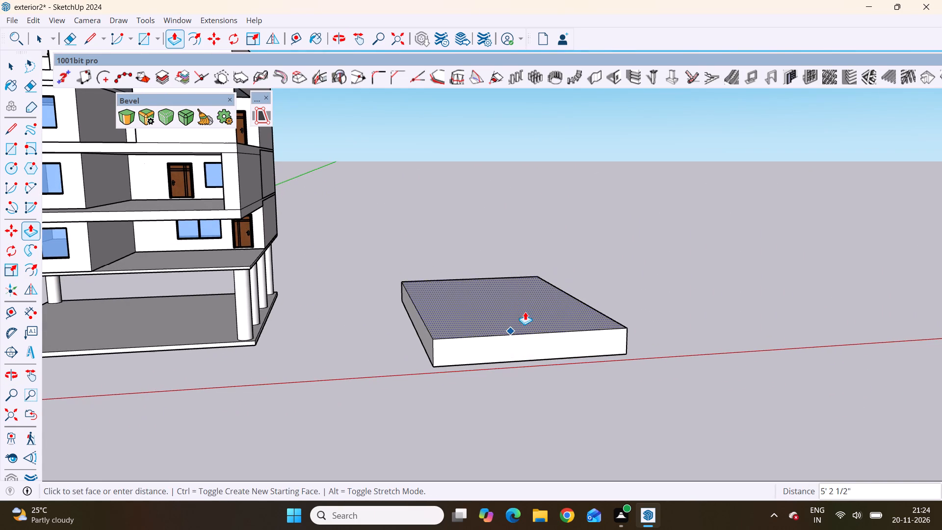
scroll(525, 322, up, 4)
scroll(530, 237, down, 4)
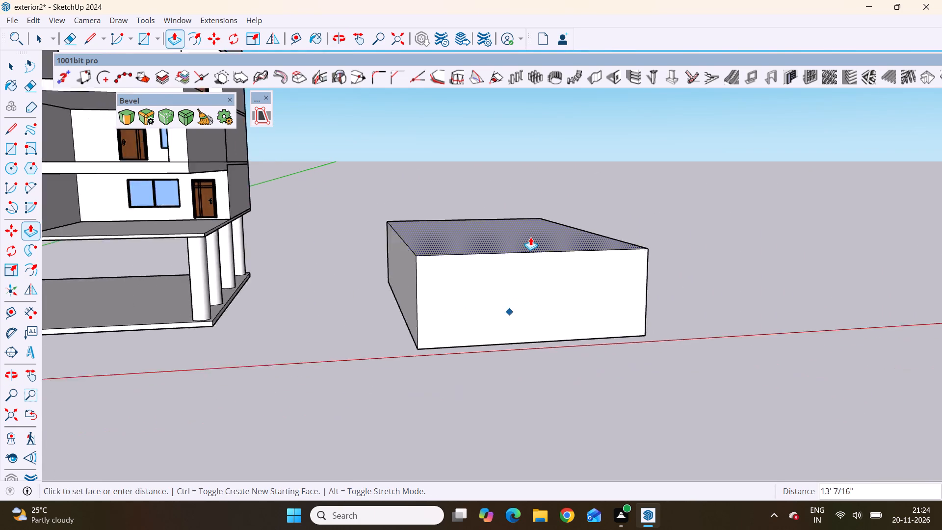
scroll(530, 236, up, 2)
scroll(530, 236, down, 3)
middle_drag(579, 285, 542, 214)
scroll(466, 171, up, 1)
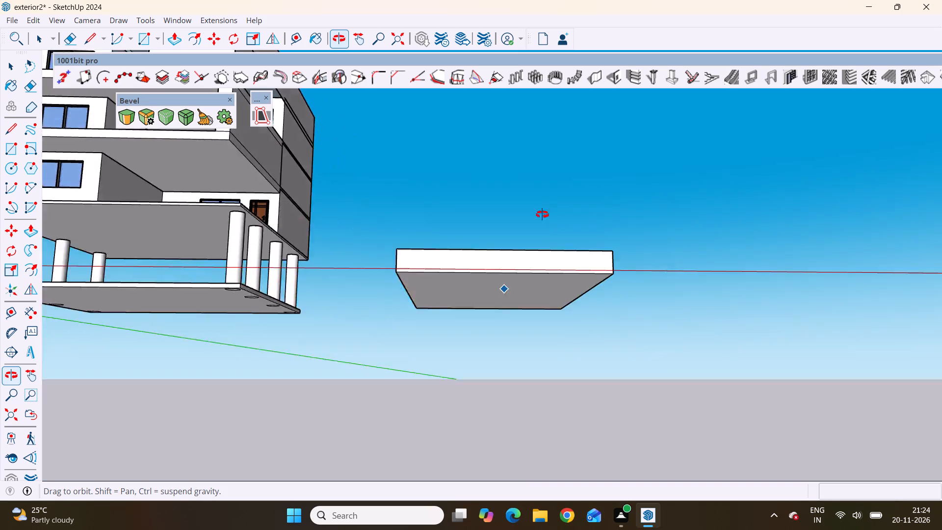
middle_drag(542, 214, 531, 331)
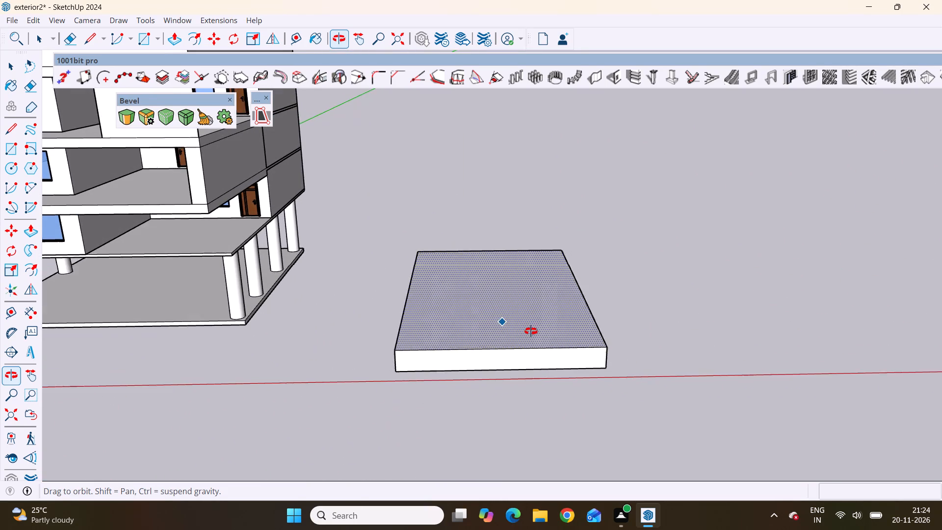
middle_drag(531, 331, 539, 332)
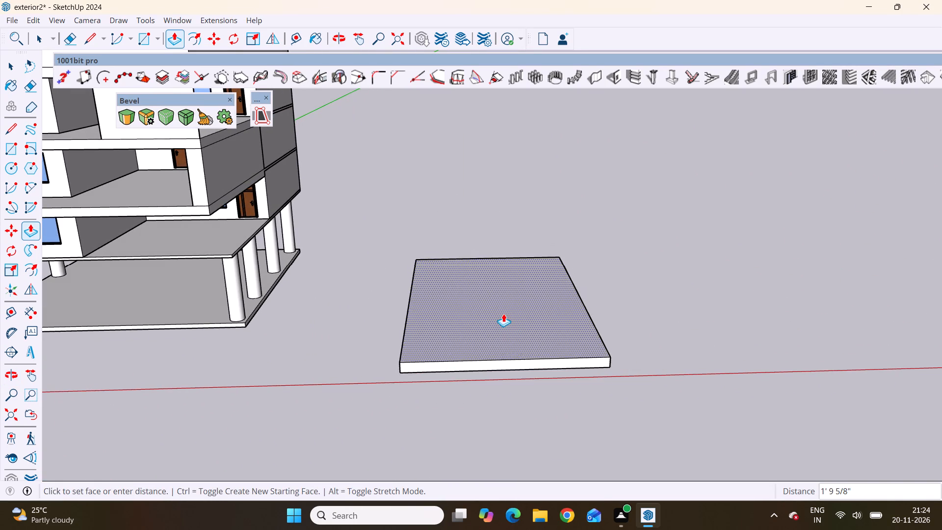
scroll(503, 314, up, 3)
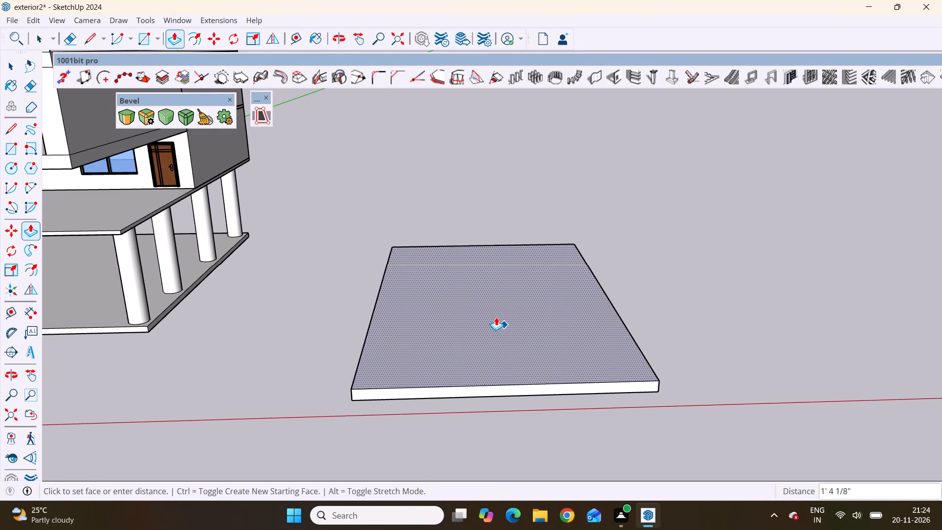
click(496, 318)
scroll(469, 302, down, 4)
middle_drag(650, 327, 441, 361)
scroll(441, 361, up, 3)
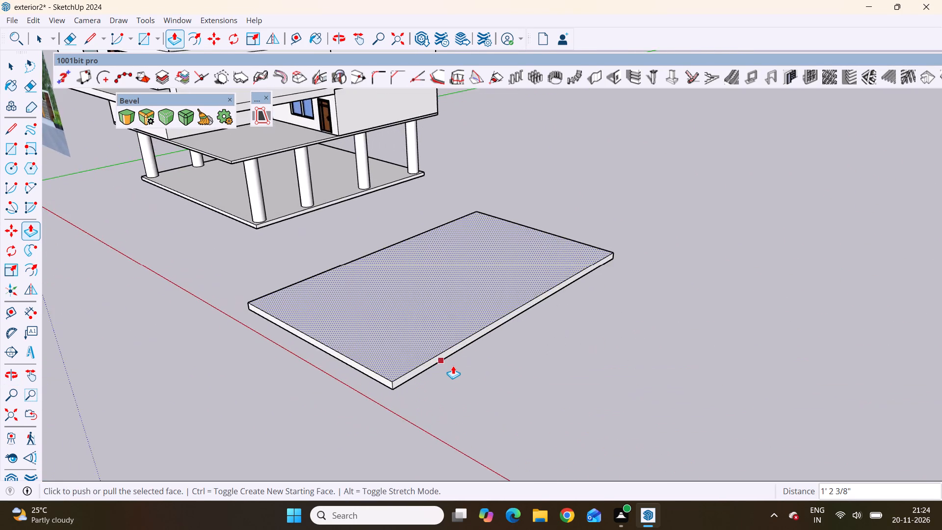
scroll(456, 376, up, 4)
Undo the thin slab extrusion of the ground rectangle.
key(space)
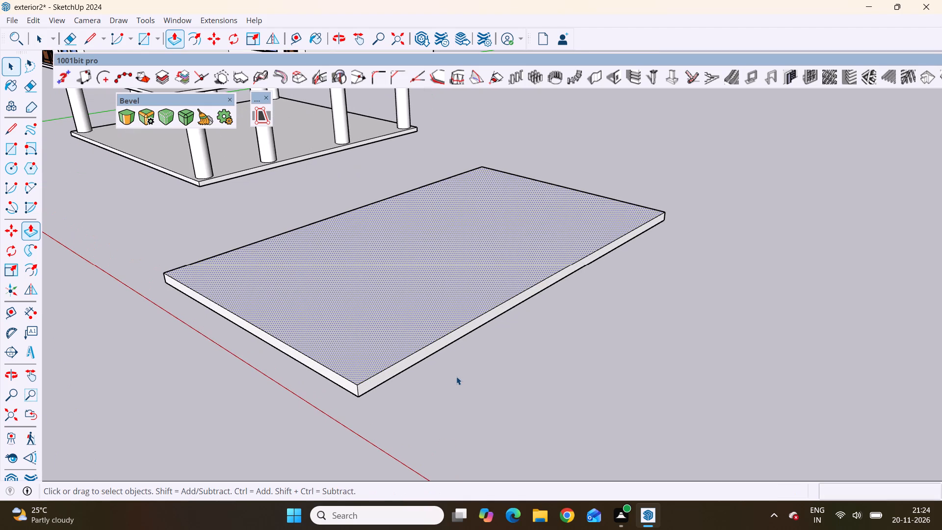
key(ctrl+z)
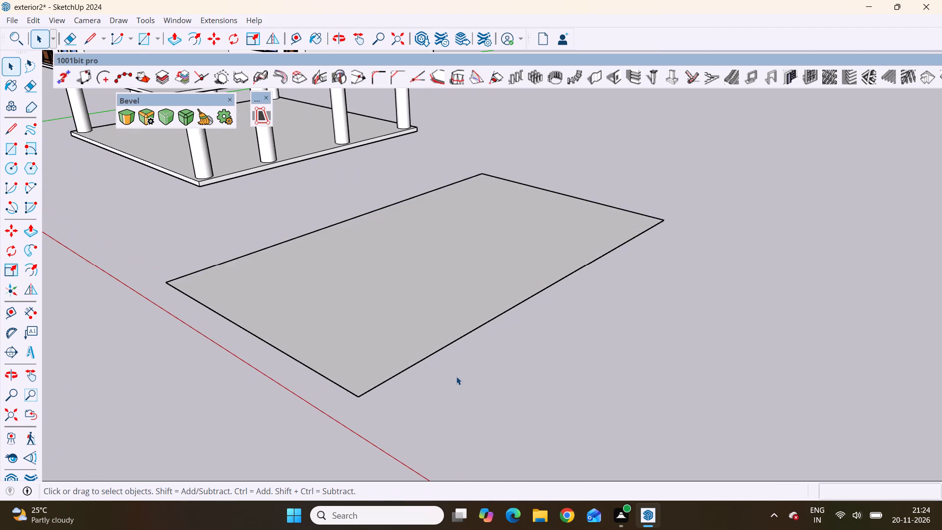
Extrude the ground rectangle's face upward 14' 6", taking the height from the top of the house's front corner column.
double_click(360, 295)
scroll(350, 324, down, 2)
middle_drag(360, 331, 520, 340)
scroll(440, 339, up, 1)
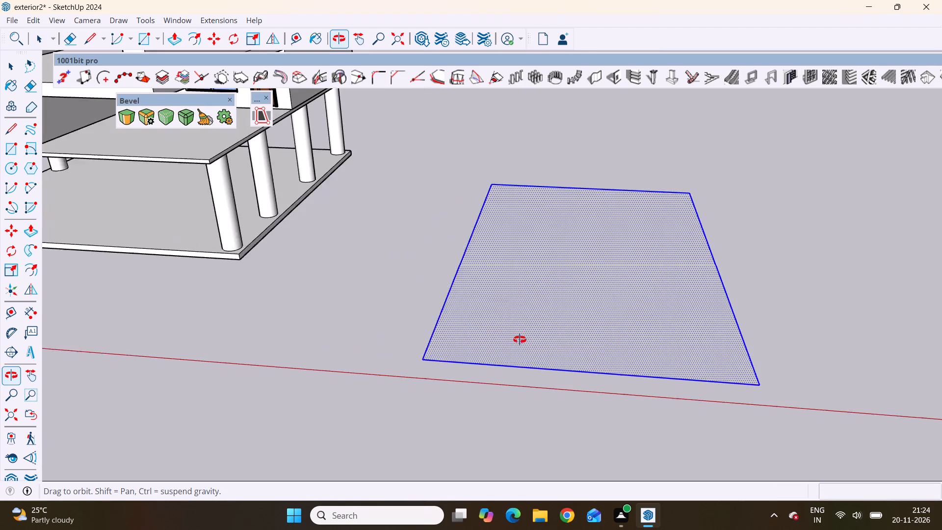
middle_drag(520, 340, 527, 340)
scroll(468, 307, down, 8)
middle_drag(490, 370, 567, 370)
scroll(567, 371, up, 1)
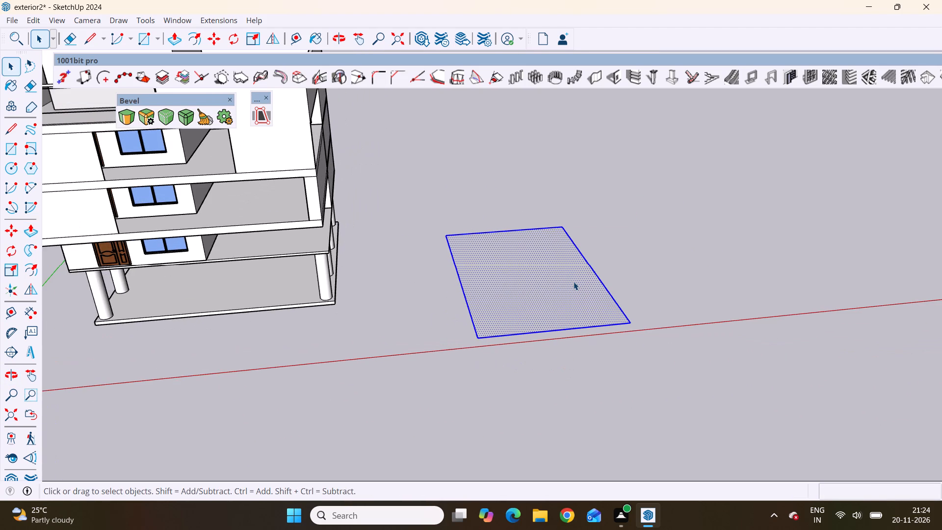
double_click(571, 281)
scroll(571, 281, up, 3)
click(569, 281)
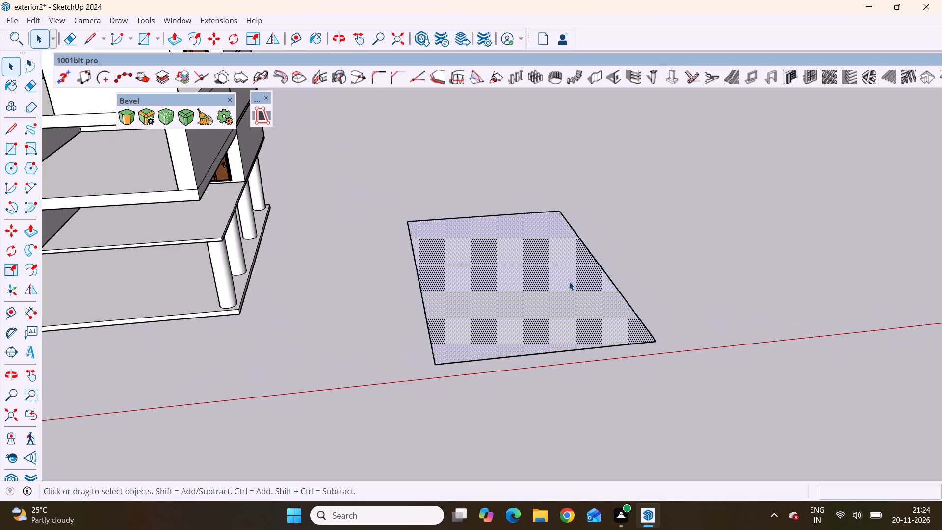
scroll(569, 281, up, 3)
click(569, 281)
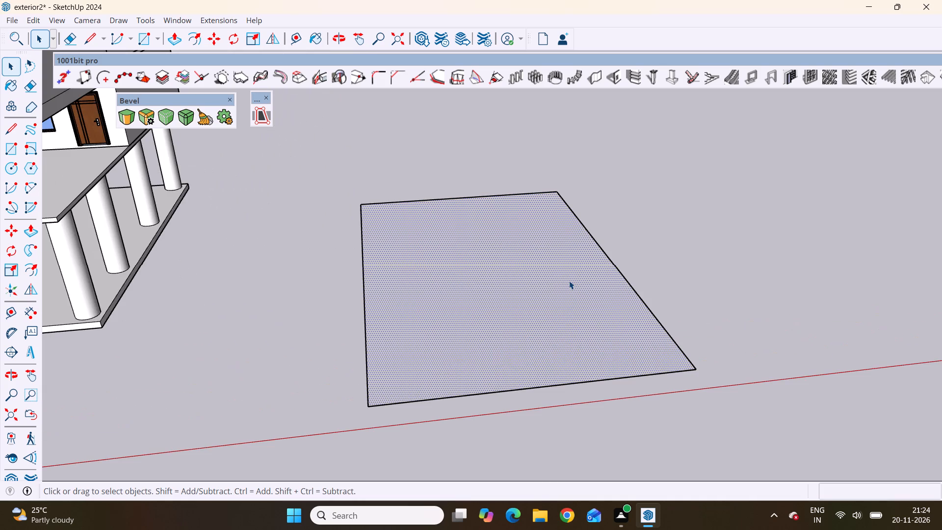
key(p)
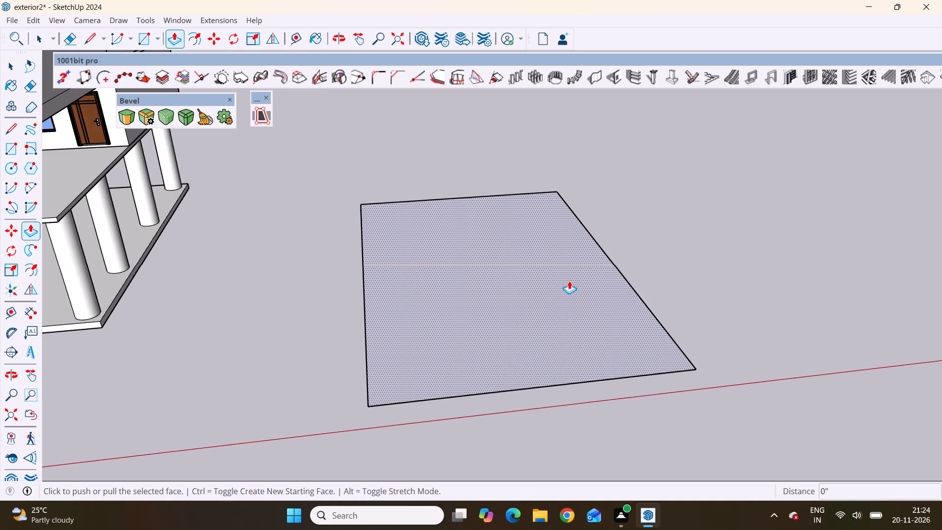
click(553, 292)
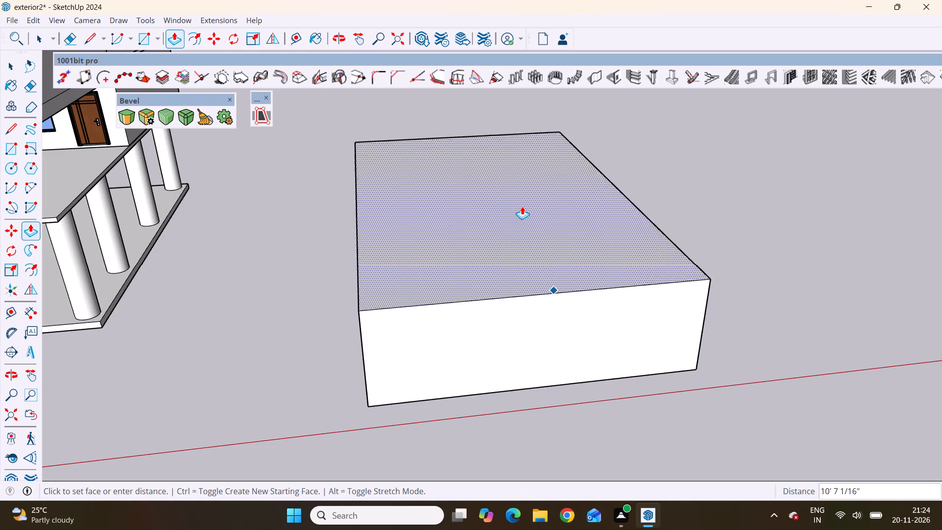
scroll(524, 205, down, 11)
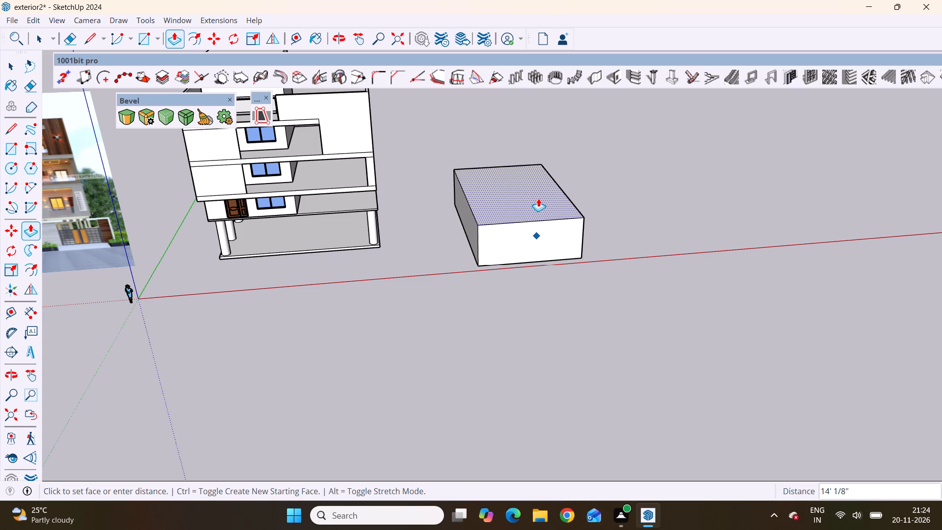
right_click(538, 198)
scroll(538, 198, down, 5)
middle_drag(532, 212, 402, 161)
scroll(541, 230, down, 3)
middle_drag(586, 236, 538, 209)
scroll(548, 193, up, 1)
scroll(493, 211, up, 6)
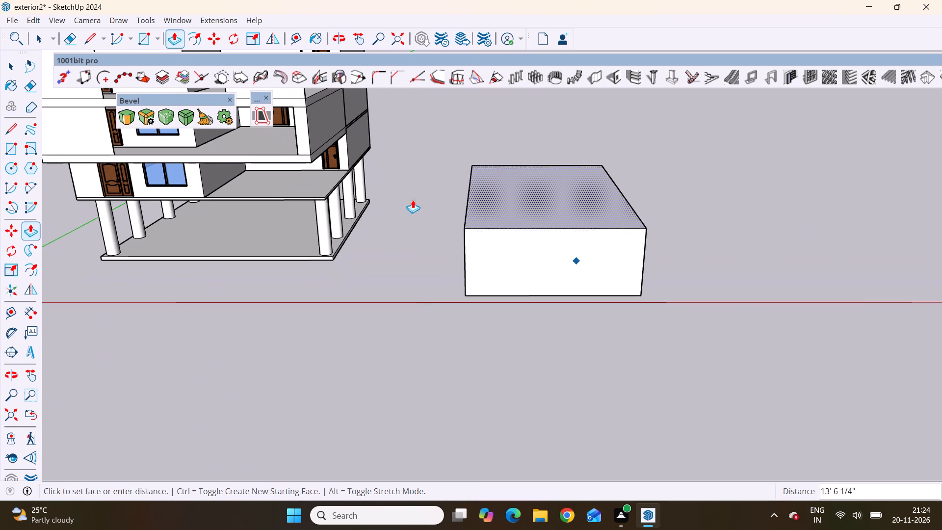
click(321, 202)
scroll(441, 310, down, 3)
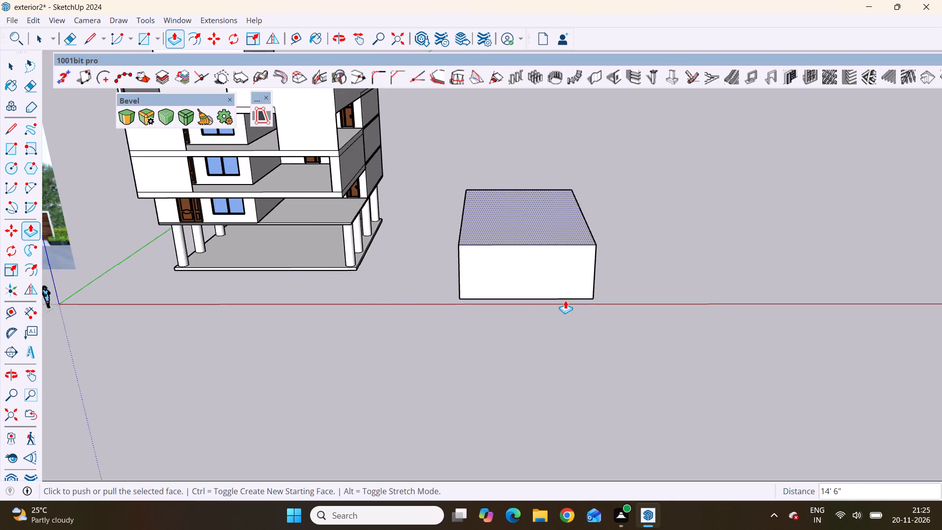
Select the vertical edge at the block's front corner on the side away from the house.
middle_drag(498, 319, 309, 341)
scroll(534, 289, up, 1)
key(space)
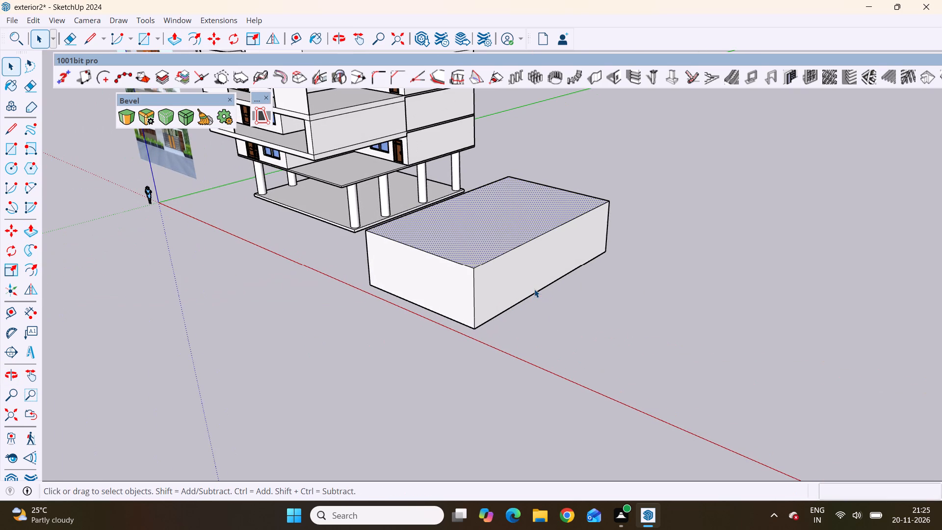
scroll(534, 288, down, 4)
middle_drag(482, 323, 541, 329)
scroll(531, 263, up, 5)
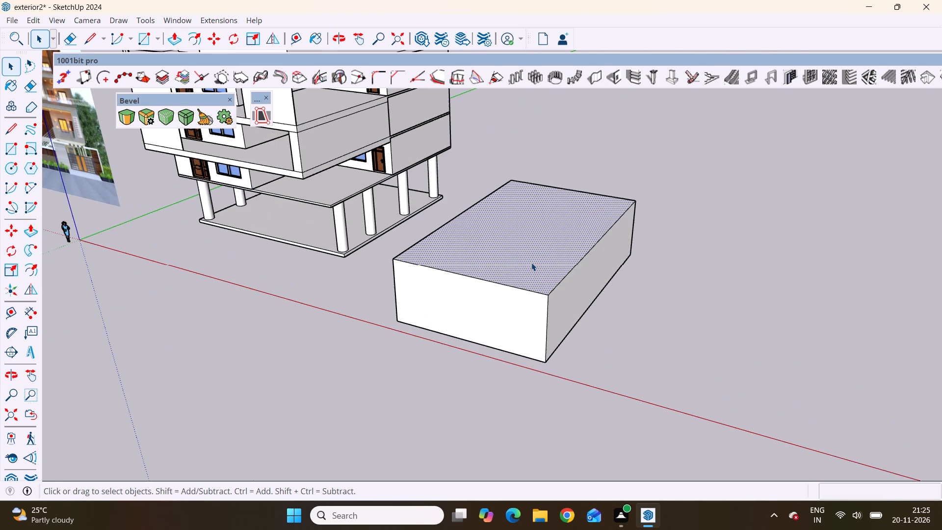
double_click(531, 262)
click(509, 243)
scroll(485, 256, down, 4)
middle_drag(540, 307, 502, 310)
scroll(502, 310, up, 8)
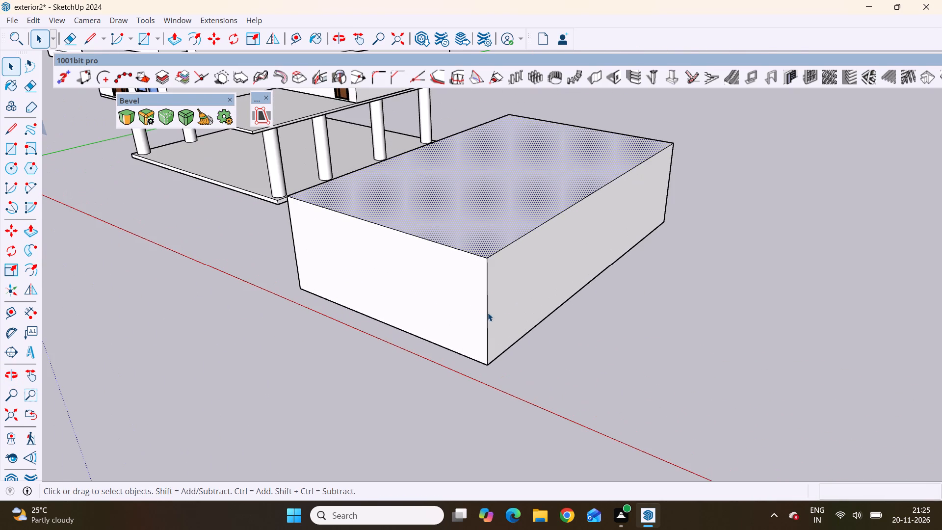
click(488, 313)
click(486, 198)
click(486, 307)
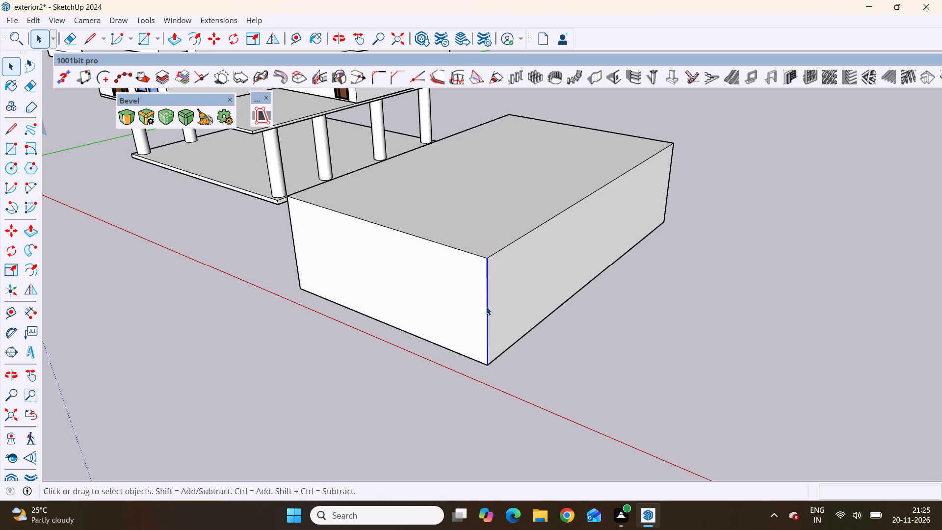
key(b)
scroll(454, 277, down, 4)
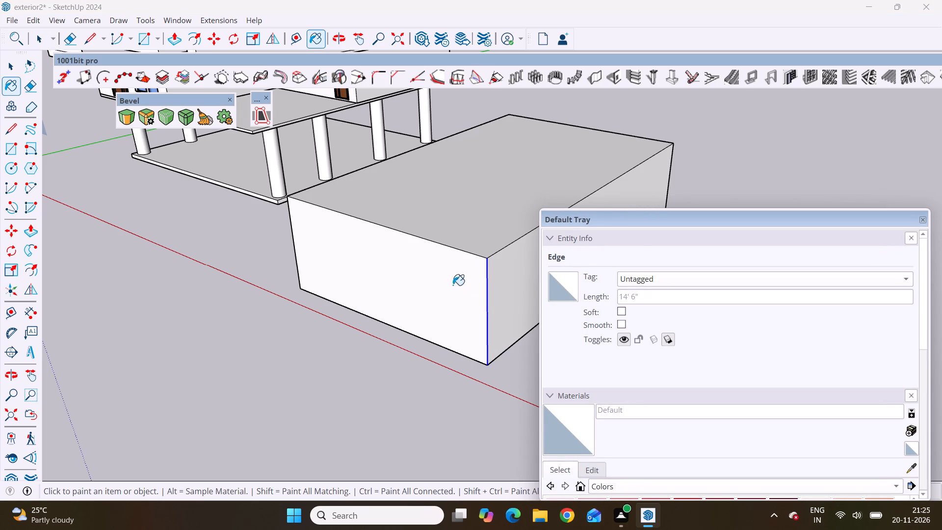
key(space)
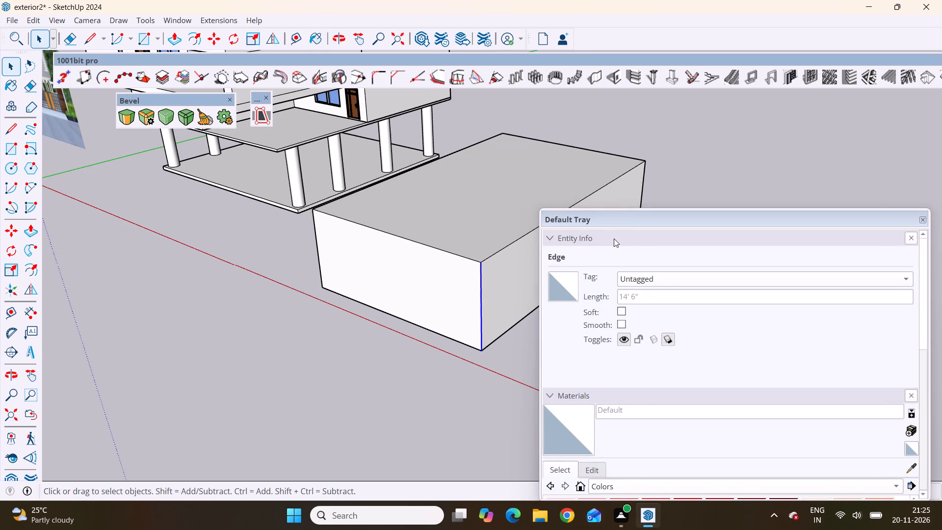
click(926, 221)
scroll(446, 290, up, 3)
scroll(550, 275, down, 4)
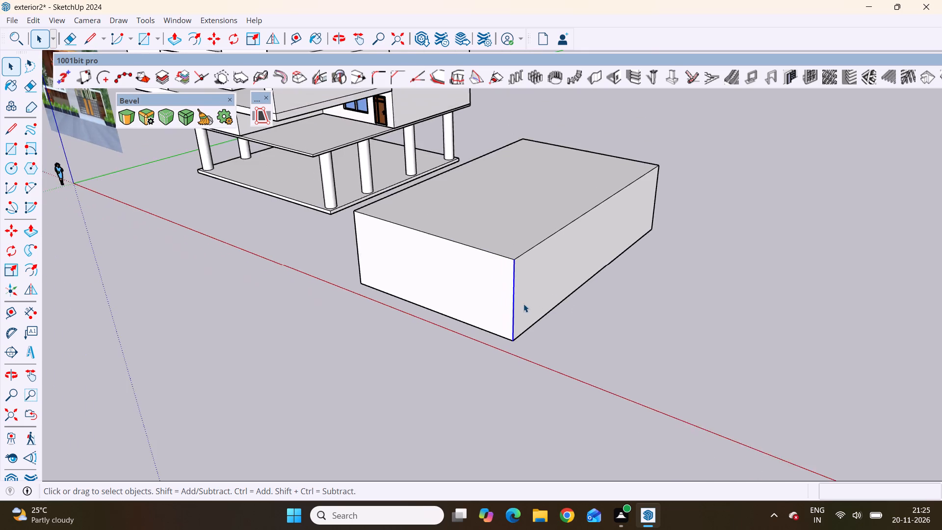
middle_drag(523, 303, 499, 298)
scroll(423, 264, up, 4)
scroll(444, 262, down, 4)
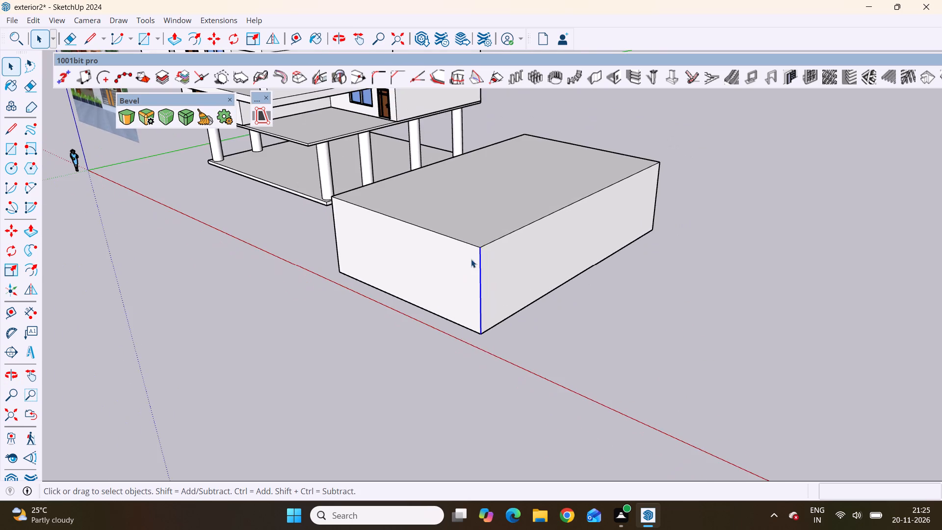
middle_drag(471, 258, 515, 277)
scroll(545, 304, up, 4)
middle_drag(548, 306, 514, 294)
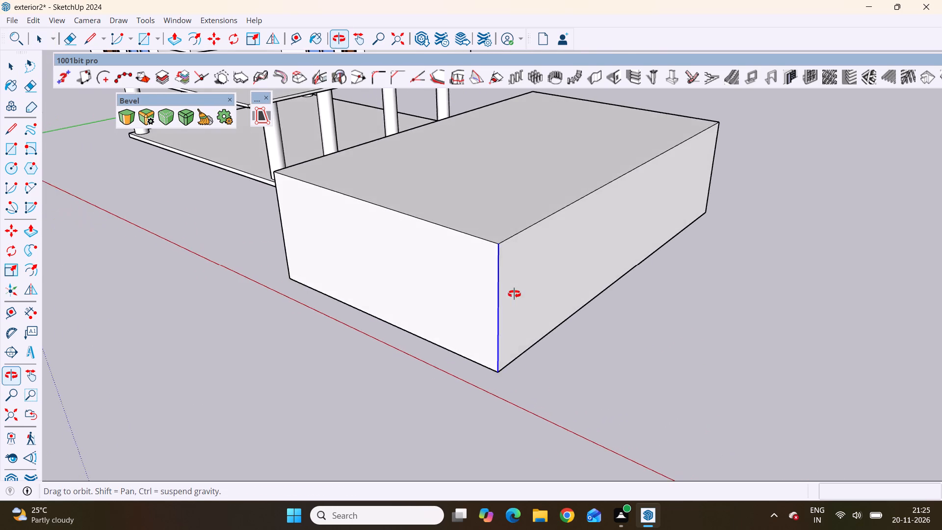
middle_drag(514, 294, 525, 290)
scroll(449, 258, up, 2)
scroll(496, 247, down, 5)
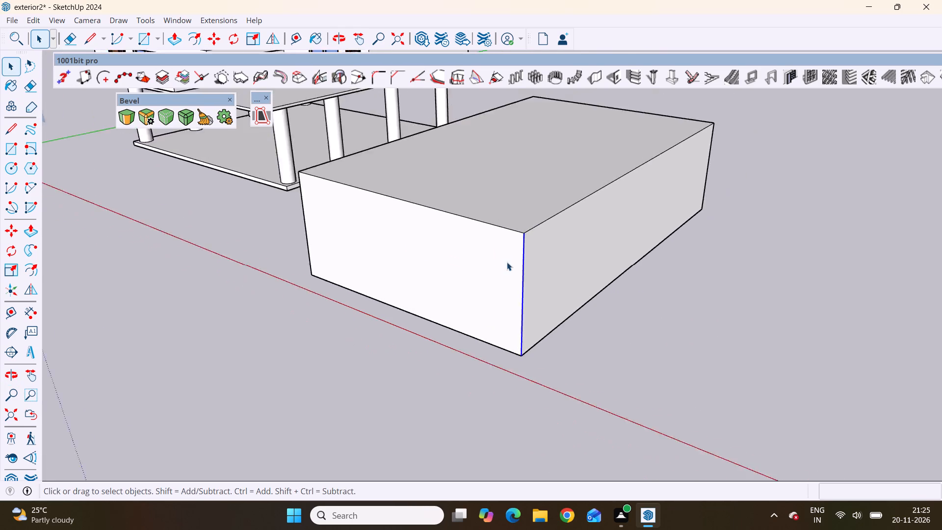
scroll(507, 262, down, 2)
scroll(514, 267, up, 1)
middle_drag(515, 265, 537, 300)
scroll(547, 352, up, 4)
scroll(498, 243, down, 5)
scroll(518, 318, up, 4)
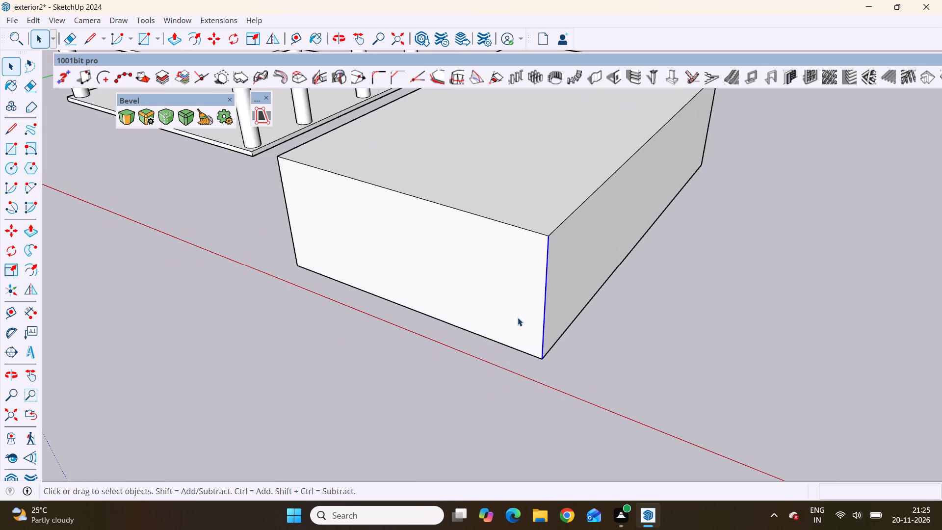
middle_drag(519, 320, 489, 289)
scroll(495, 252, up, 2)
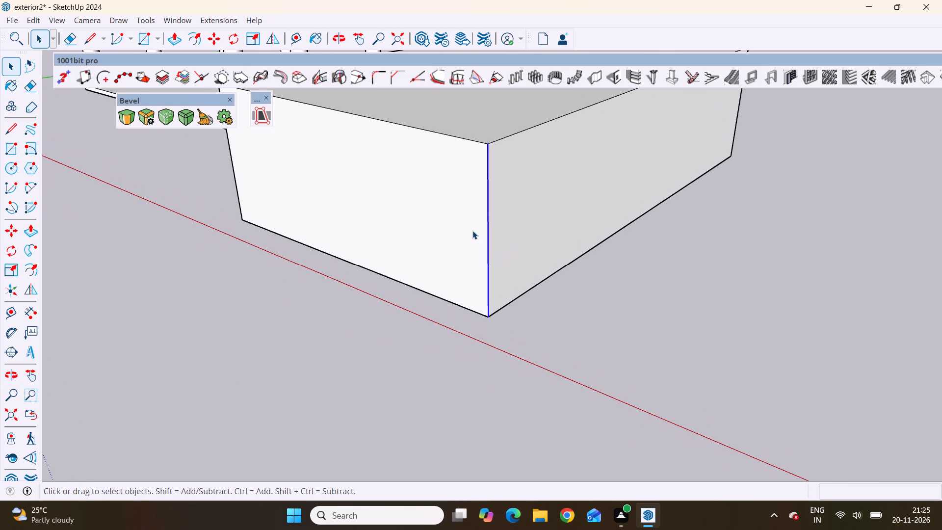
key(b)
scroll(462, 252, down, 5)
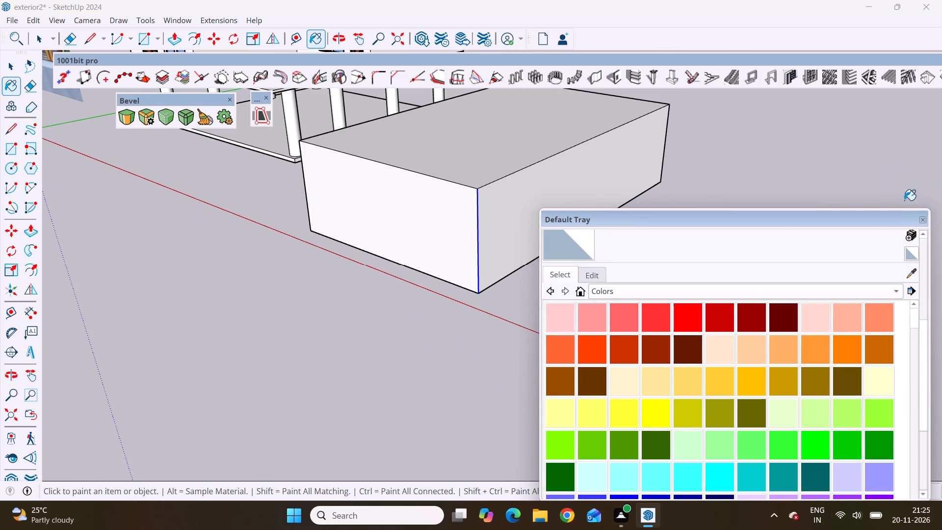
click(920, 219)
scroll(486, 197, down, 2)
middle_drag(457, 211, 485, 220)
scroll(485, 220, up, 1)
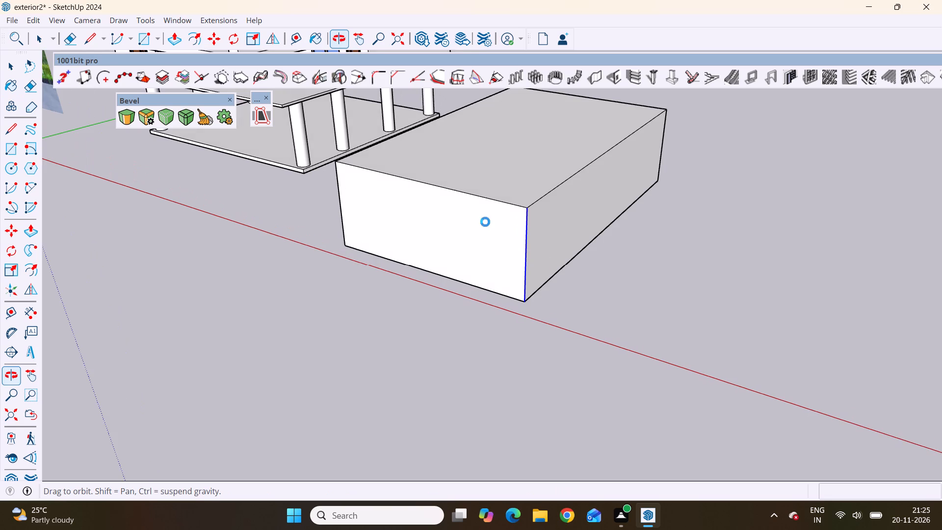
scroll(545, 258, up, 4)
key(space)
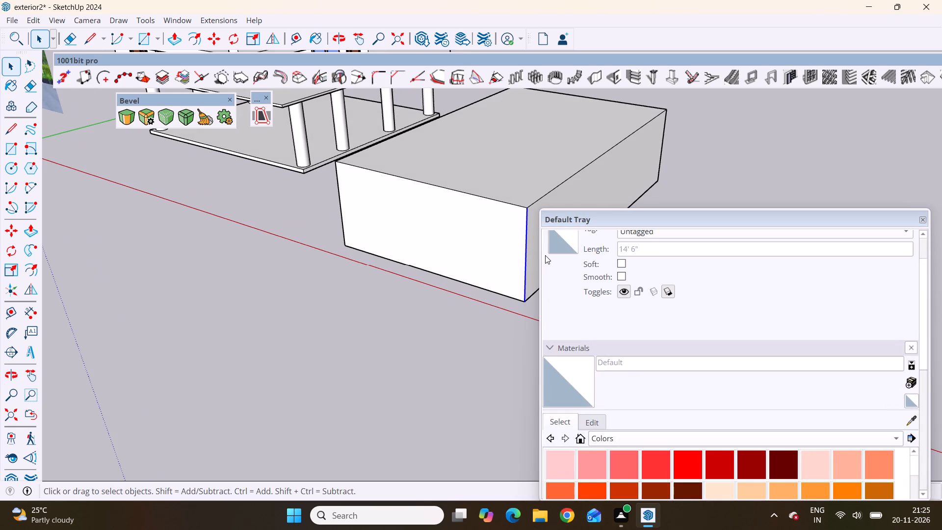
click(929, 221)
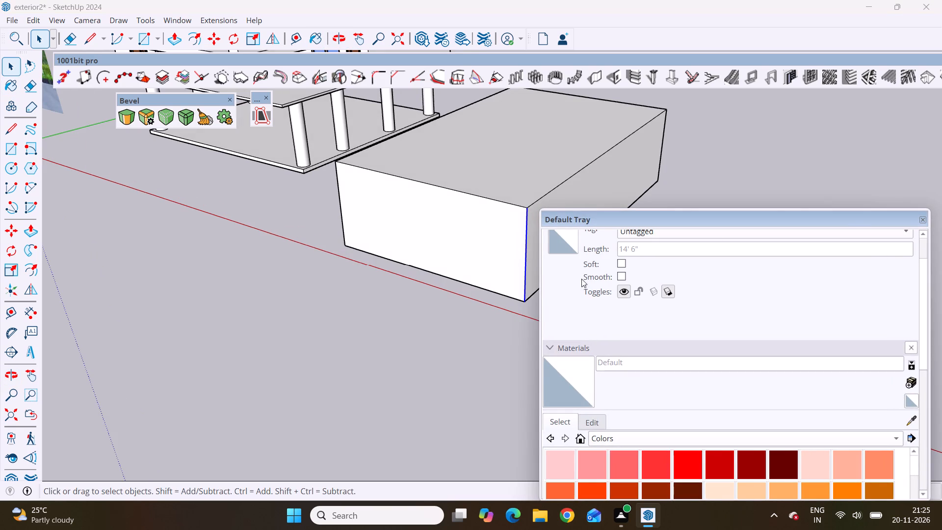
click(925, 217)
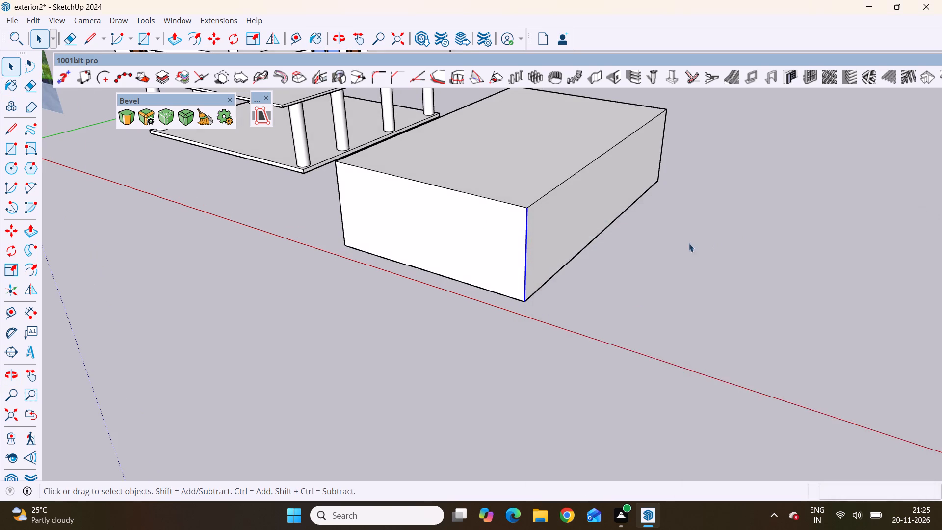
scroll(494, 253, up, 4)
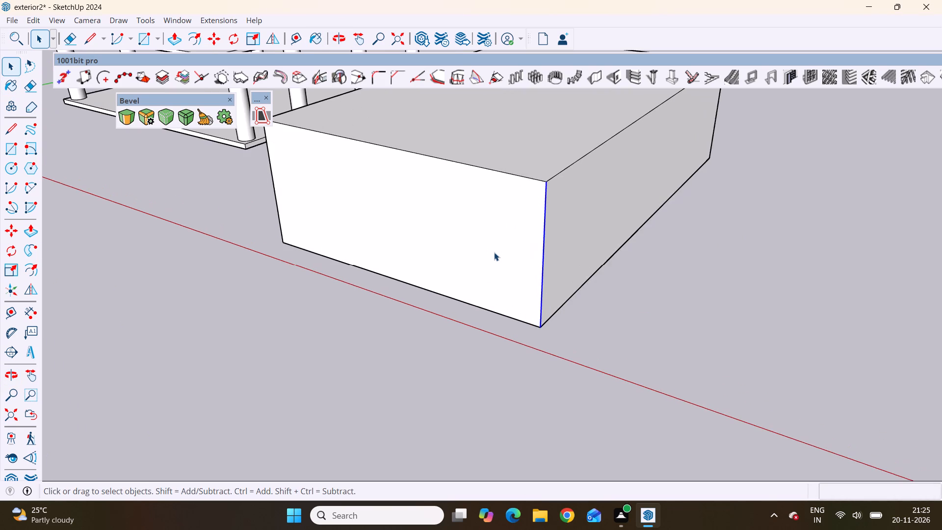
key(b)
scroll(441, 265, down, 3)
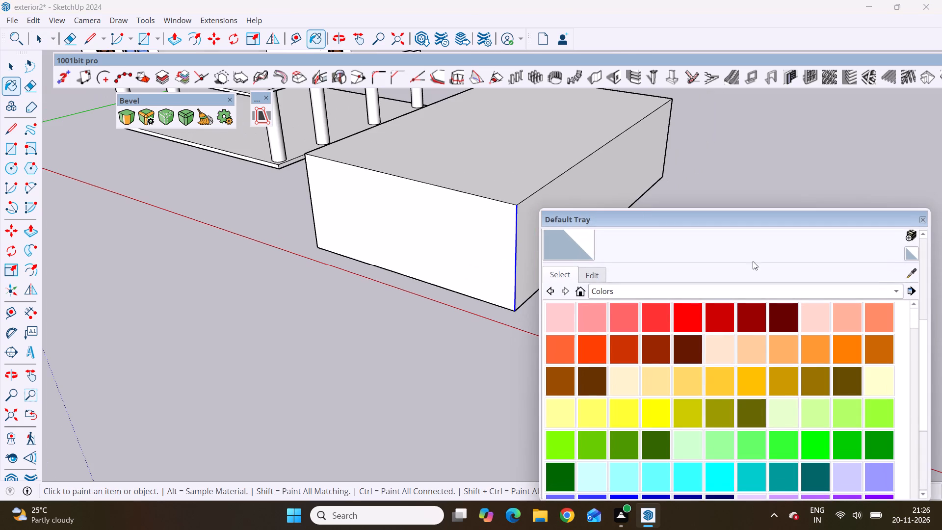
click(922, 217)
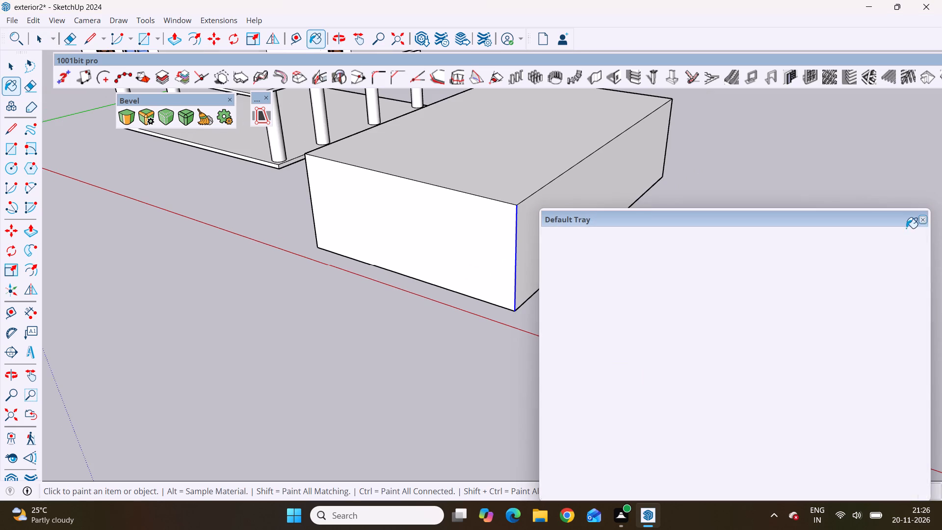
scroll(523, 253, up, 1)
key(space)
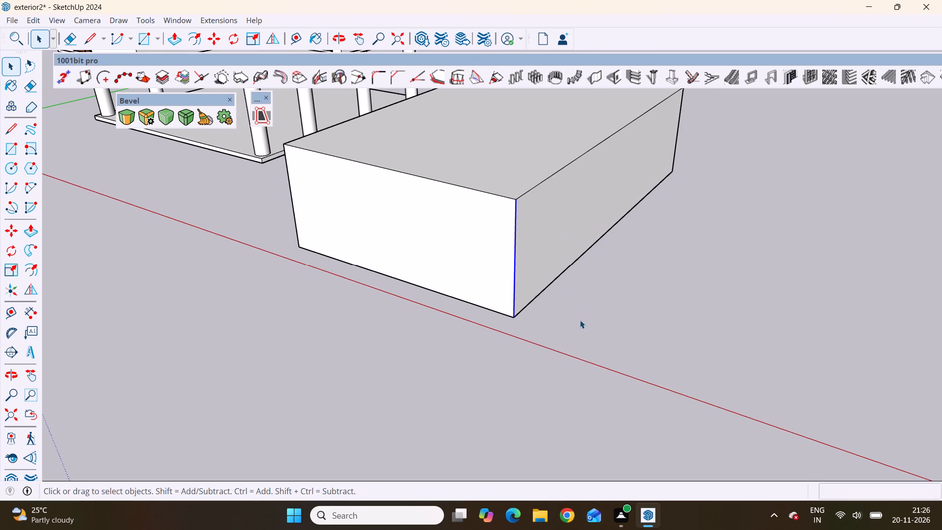
Bevel the selected front corner edge of the block into a rounded corner with an offset of about 43' and 6 segments.
click(123, 115)
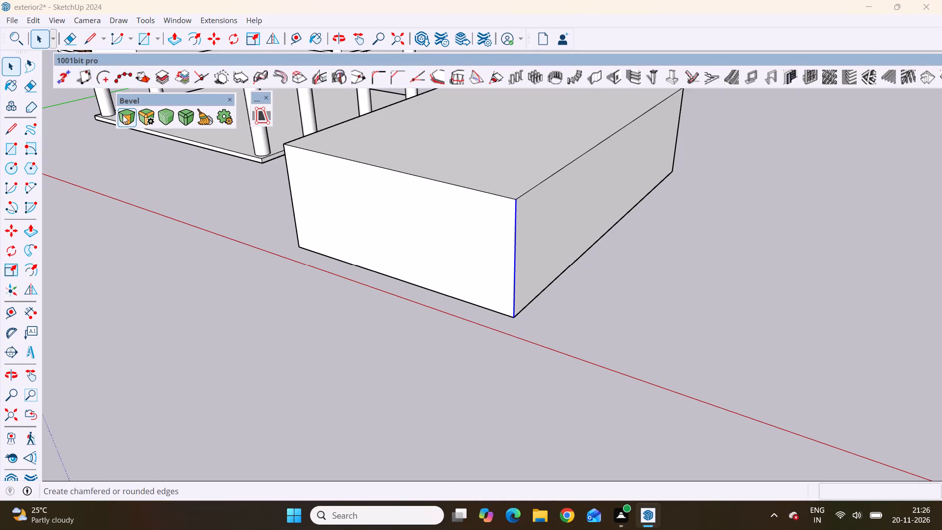
scroll(295, 261, down, 5)
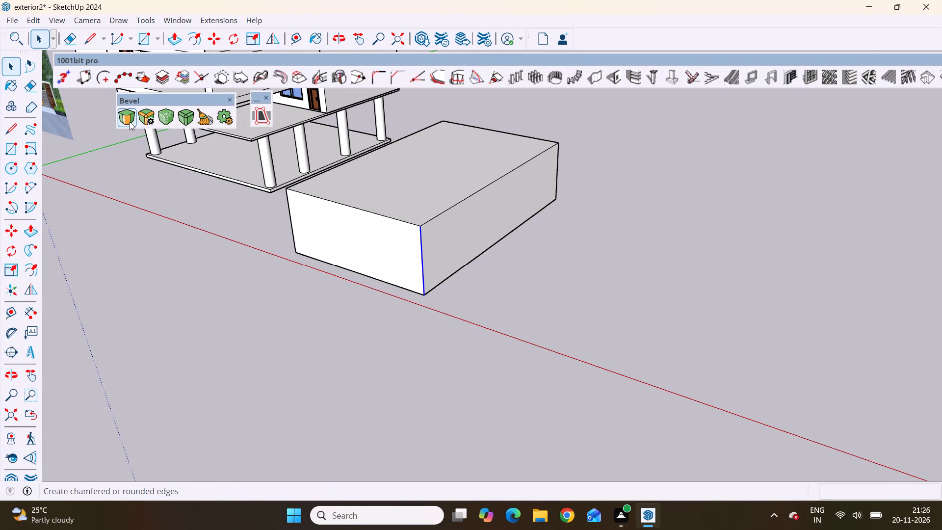
click(129, 120)
scroll(412, 257, up, 1)
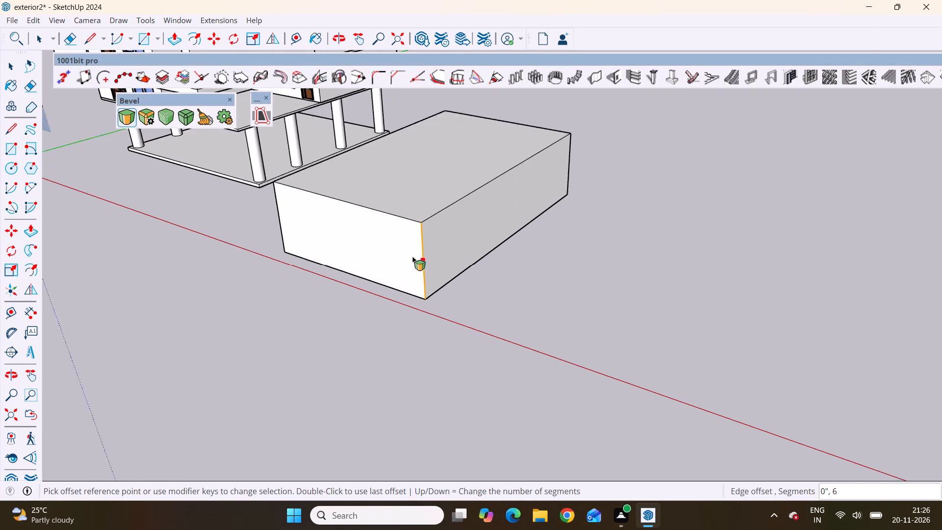
scroll(412, 257, up, 2)
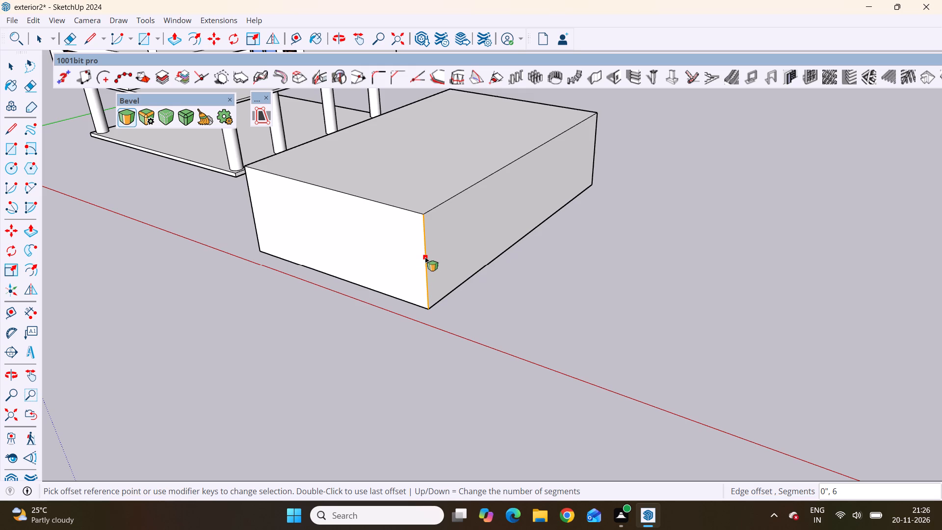
click(424, 255)
scroll(280, 204, down, 5)
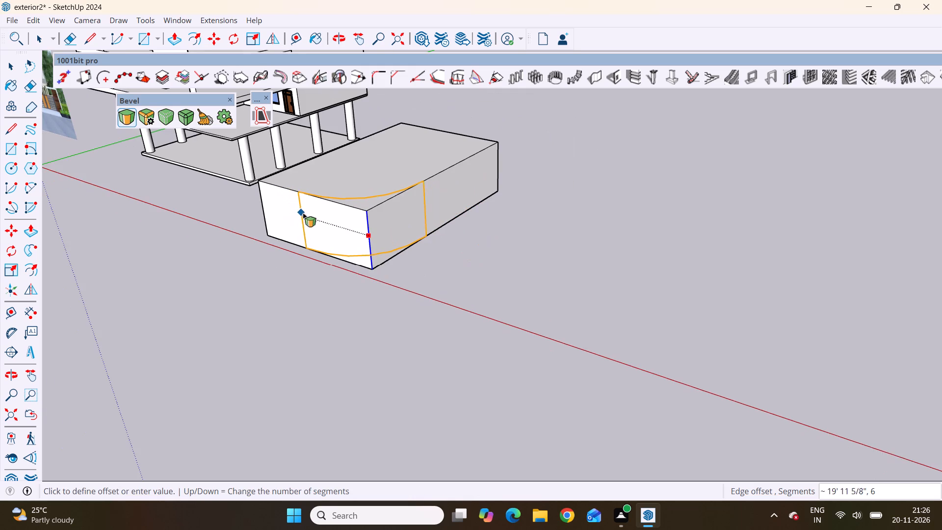
middle_drag(303, 226, 370, 302)
scroll(370, 303, up, 1)
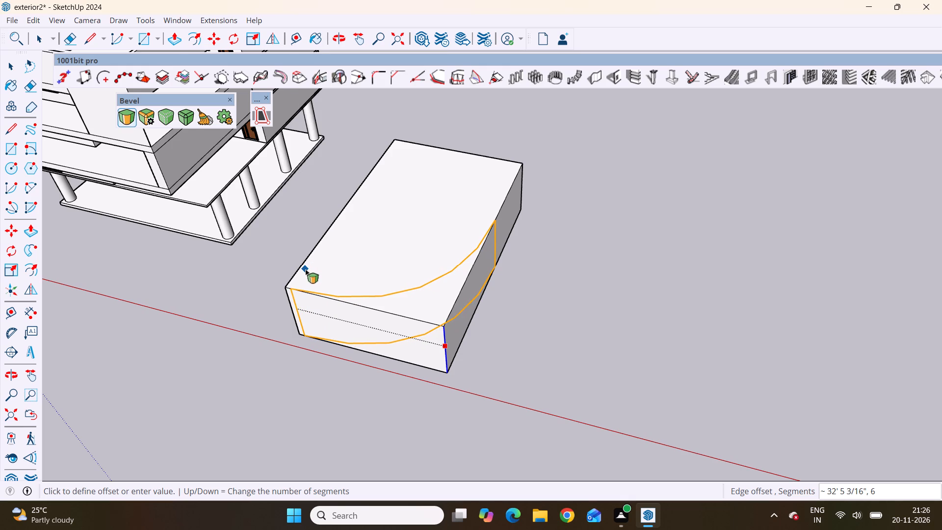
scroll(305, 269, down, 1)
middle_drag(305, 269, 373, 205)
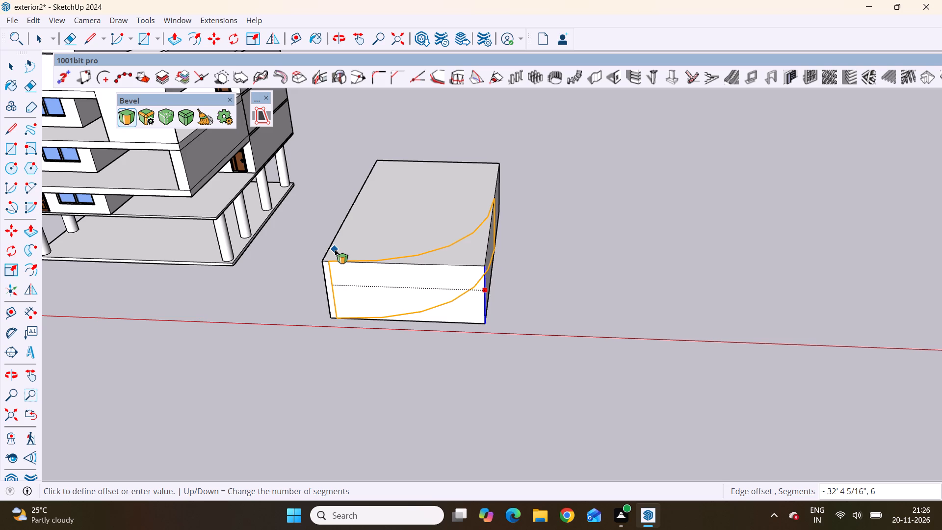
click(314, 271)
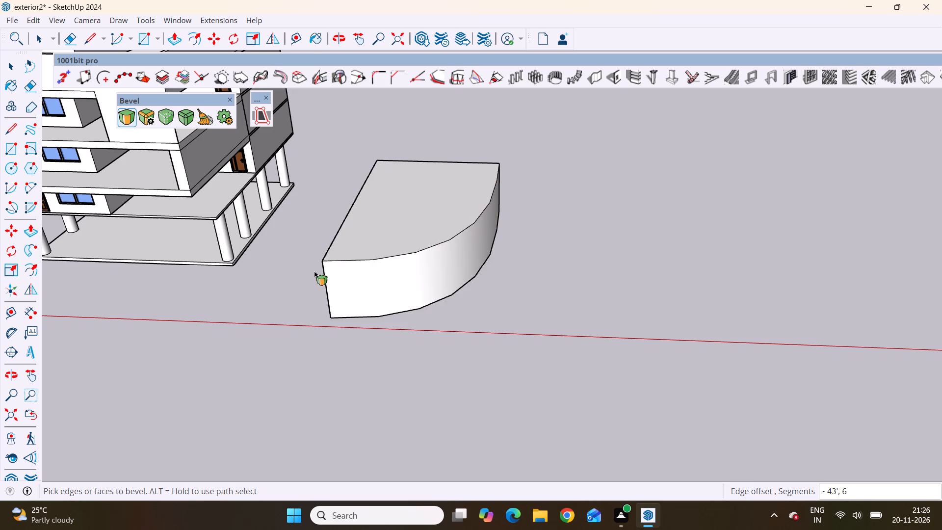
Bevel the block's rear vertical corner edge nearest the house with an offset of 33' 8 3/8", reaching the opposite rear edge, and 6 segments.
scroll(349, 269, down, 4)
middle_drag(415, 234, 274, 413)
scroll(332, 339, down, 8)
middle_drag(500, 284, 380, 355)
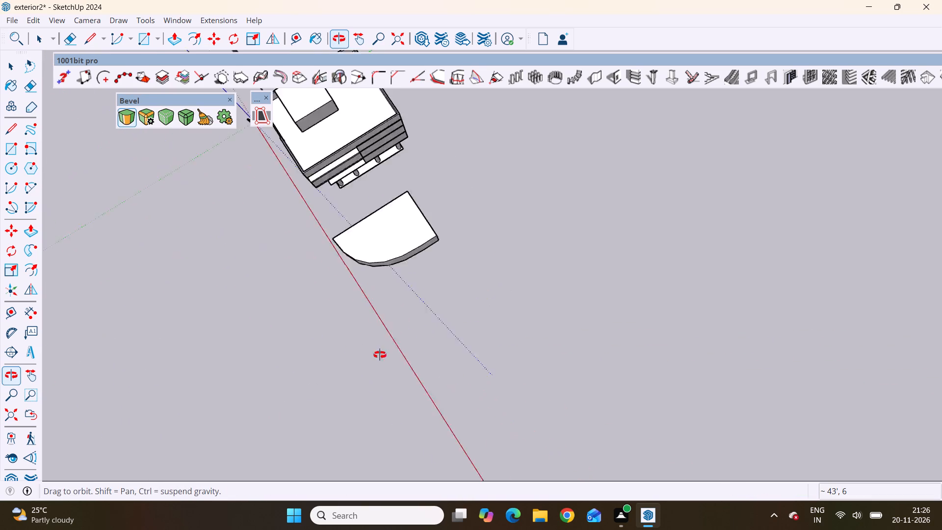
middle_drag(380, 355, 60, 369)
scroll(361, 317, down, 4)
middle_drag(358, 351, 347, 98)
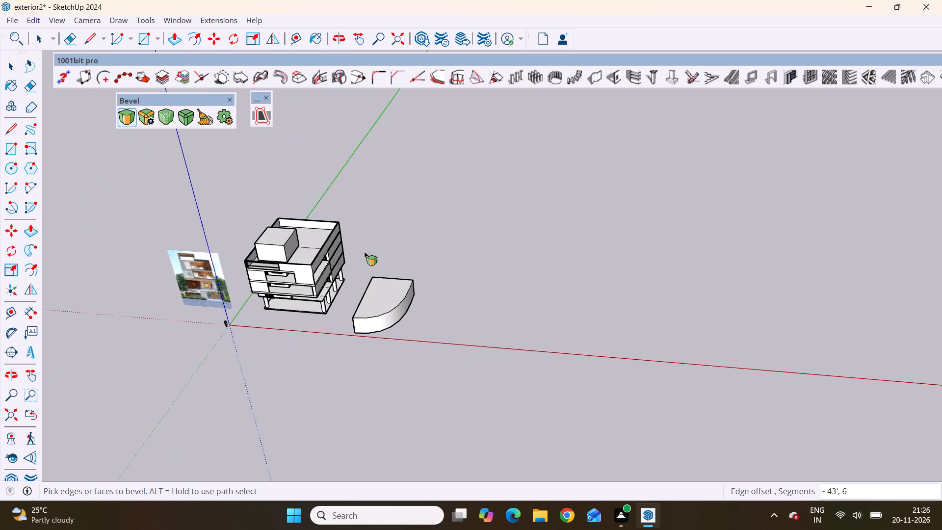
scroll(364, 270, up, 5)
middle_drag(330, 400, 0, 398)
middle_drag(541, 343, 79, 364)
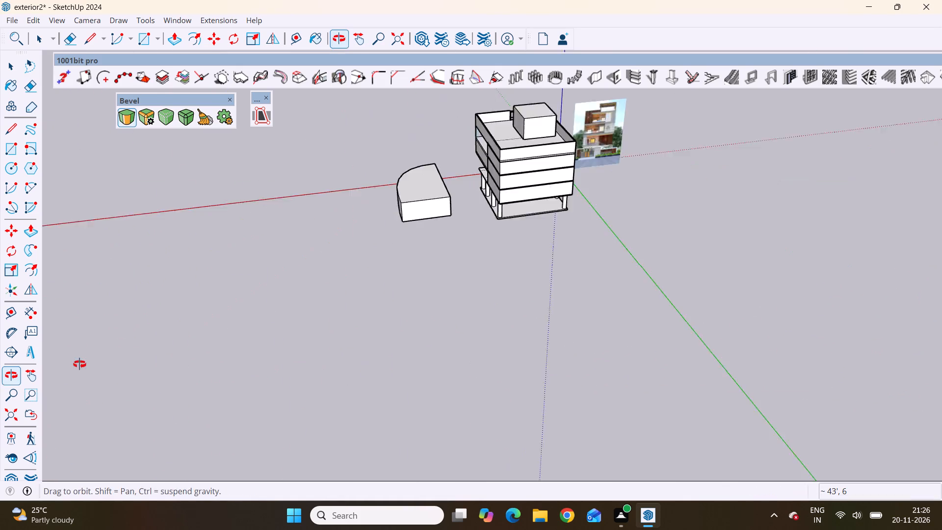
middle_drag(79, 364, 76, 363)
scroll(358, 192, up, 6)
middle_drag(516, 238, 406, 262)
scroll(406, 262, up, 7)
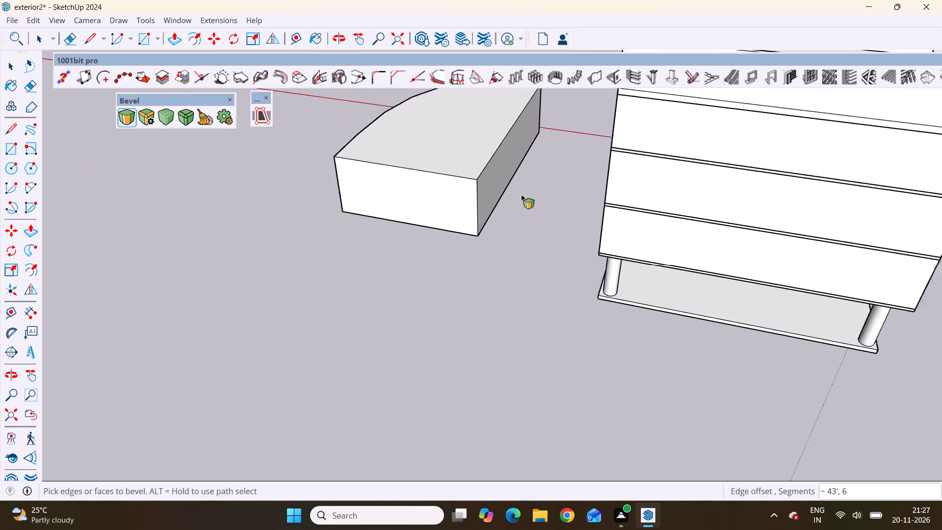
scroll(521, 195, up, 2)
scroll(454, 182, up, 10)
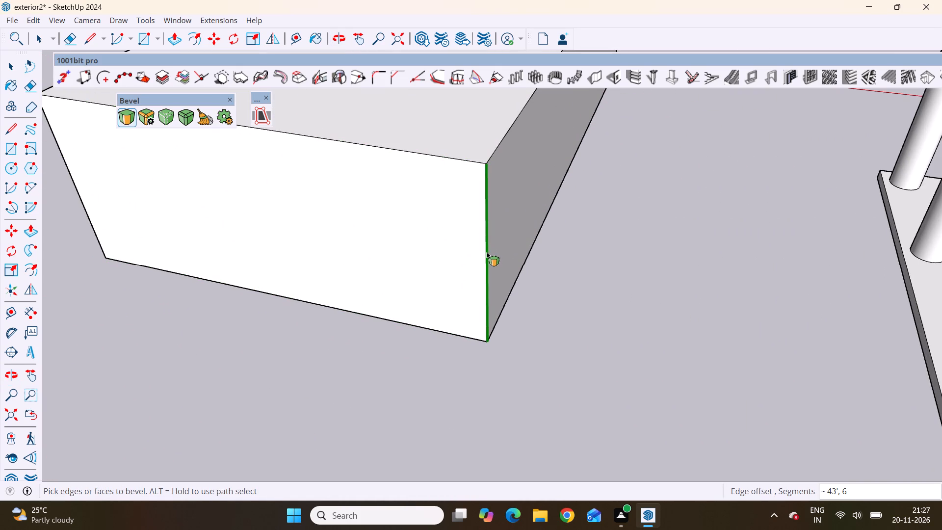
click(486, 252)
scroll(514, 278, down, 9)
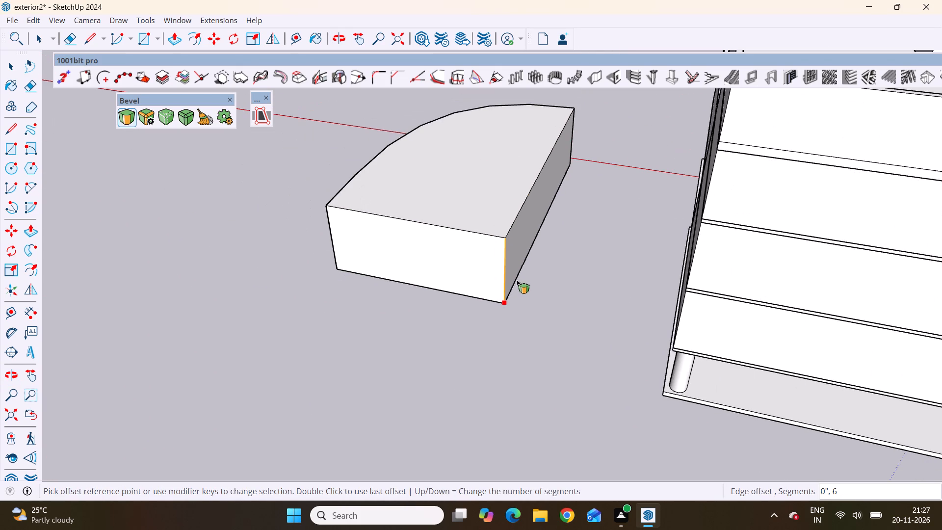
scroll(434, 308, down, 2)
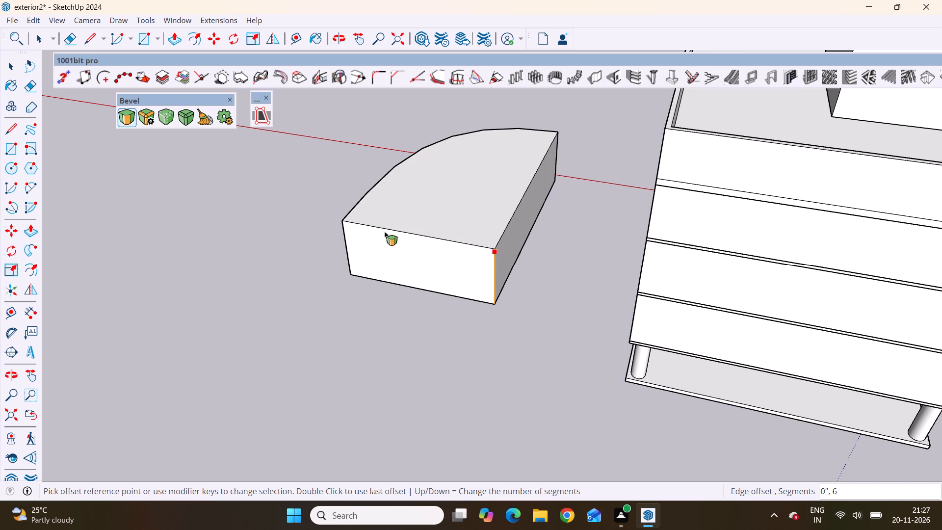
scroll(348, 315, down, 1)
middle_drag(363, 323, 443, 334)
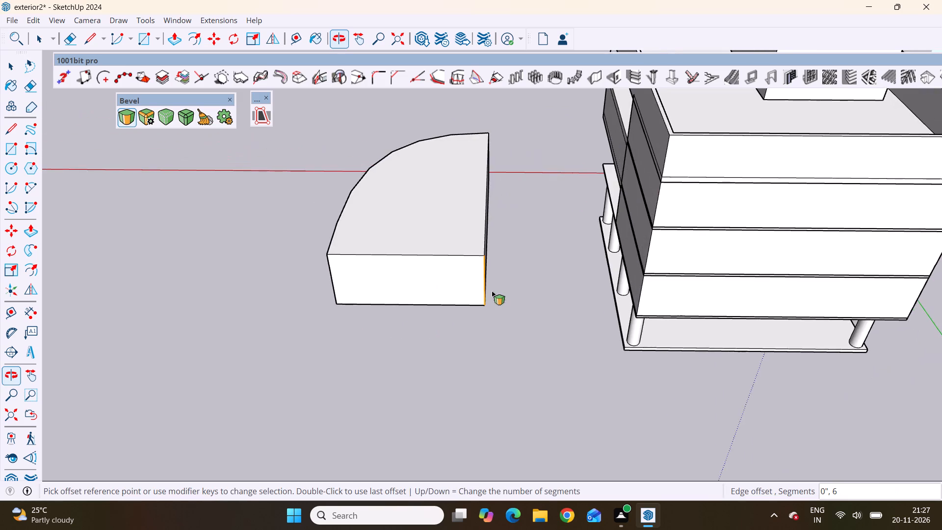
scroll(493, 287, up, 5)
scroll(460, 251, up, 2)
middle_drag(518, 280, 407, 265)
scroll(444, 262, up, 4)
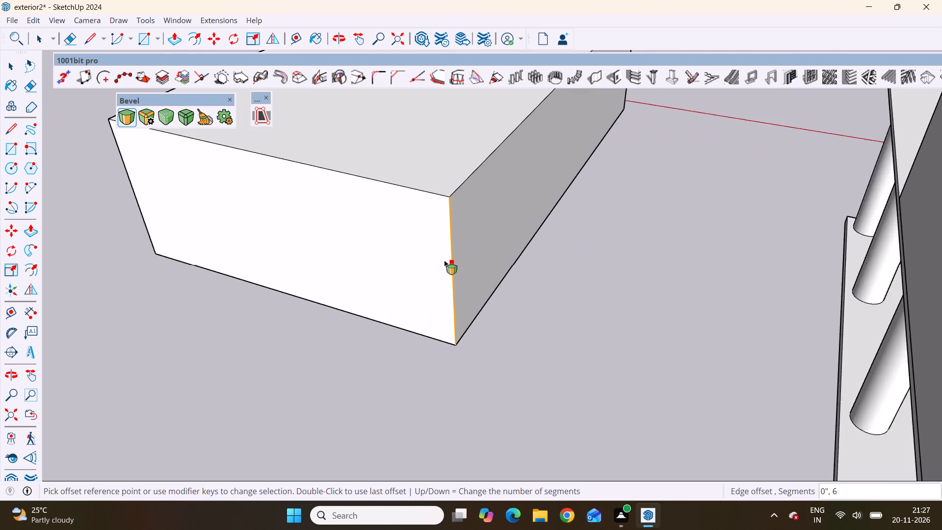
click(454, 269)
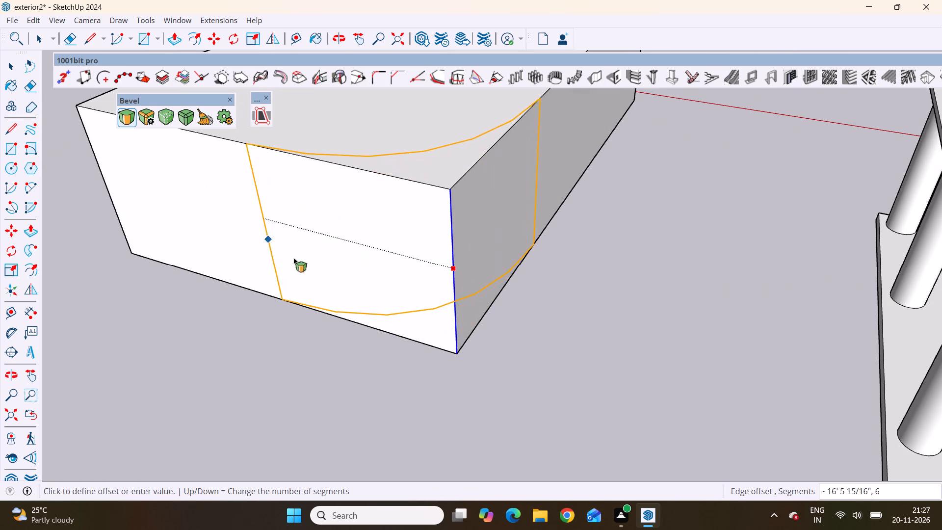
scroll(316, 272, down, 8)
middle_drag(471, 298, 628, 328)
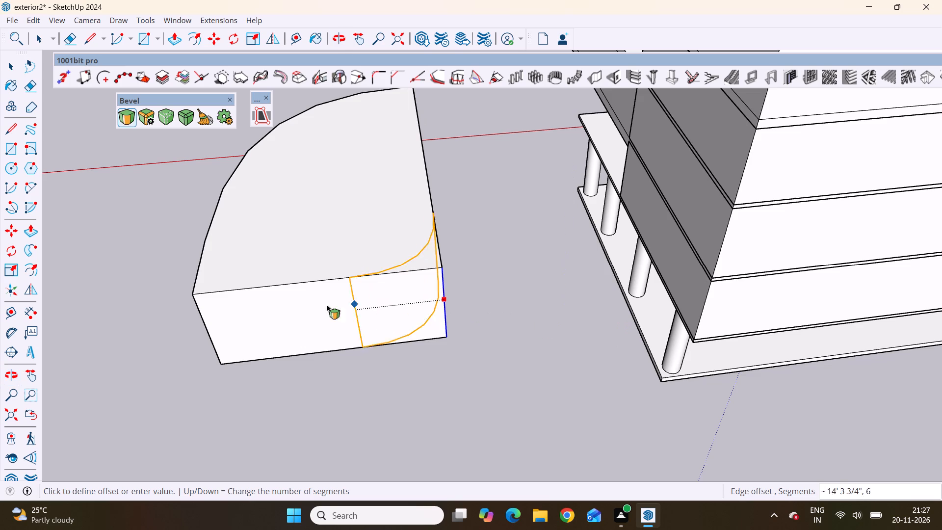
click(202, 313)
Push the top face of the leaf-shaped block down by about 8' 5".
scroll(324, 416, down, 10)
middle_drag(184, 342, 302, 376)
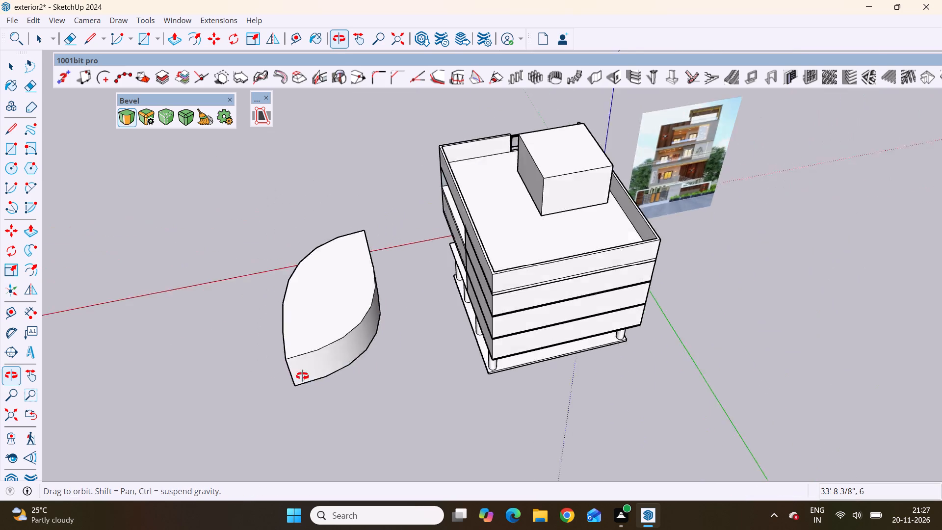
middle_drag(302, 376, 651, 338)
scroll(372, 264, down, 8)
middle_drag(338, 389, 596, 367)
scroll(287, 282, down, 2)
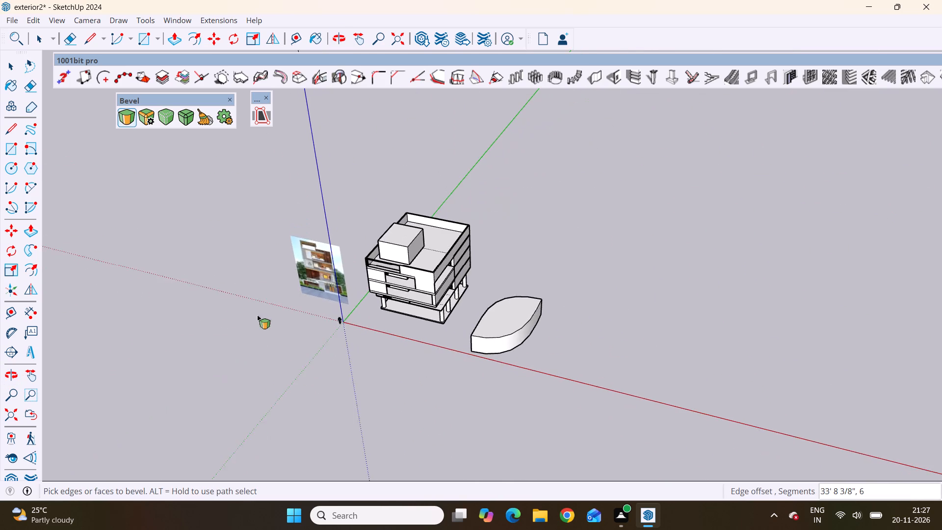
scroll(257, 315, down, 3)
middle_drag(479, 416, 603, 291)
scroll(603, 291, up, 11)
scroll(415, 360, down, 4)
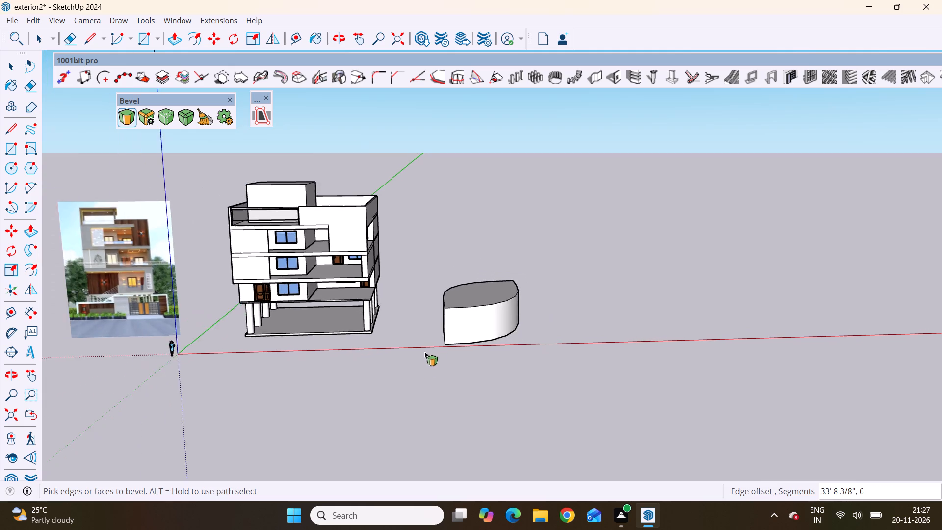
middle_drag(433, 352, 450, 438)
scroll(462, 430, up, 4)
key(space)
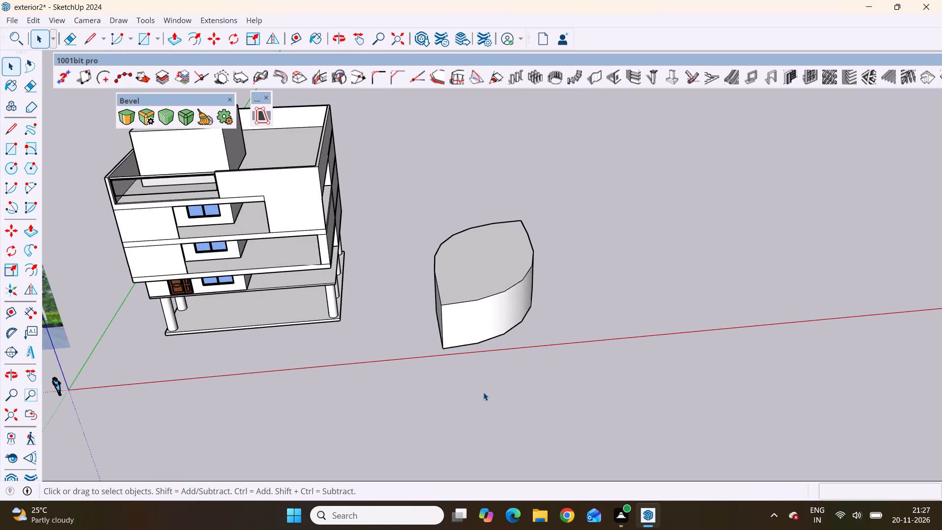
click(467, 264)
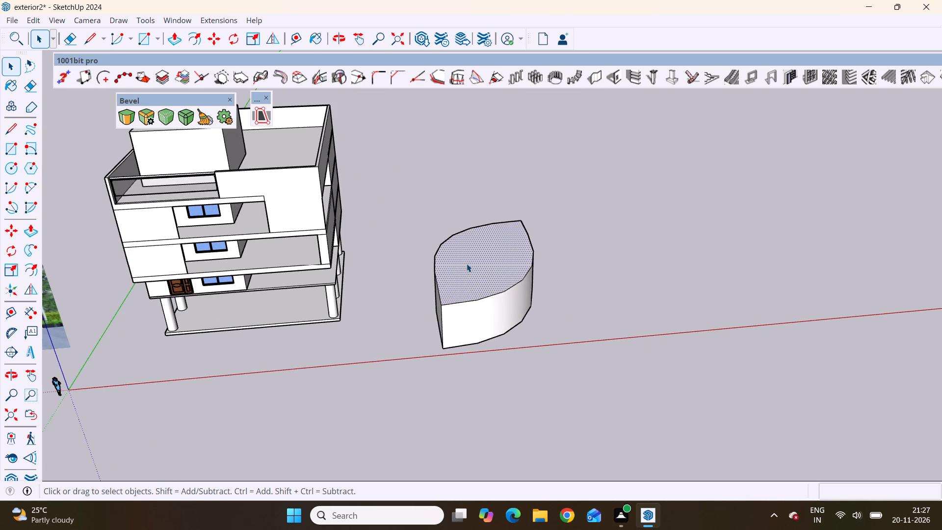
click(467, 263)
key(p)
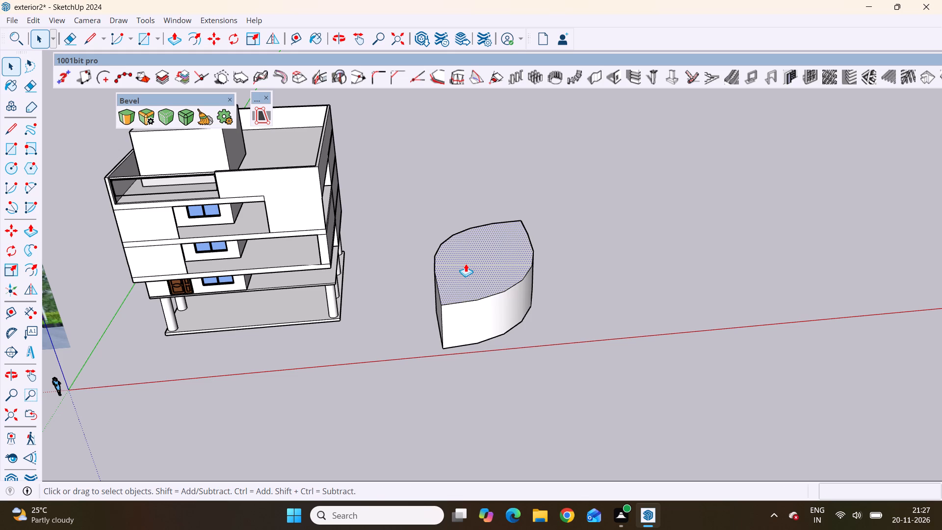
click(466, 263)
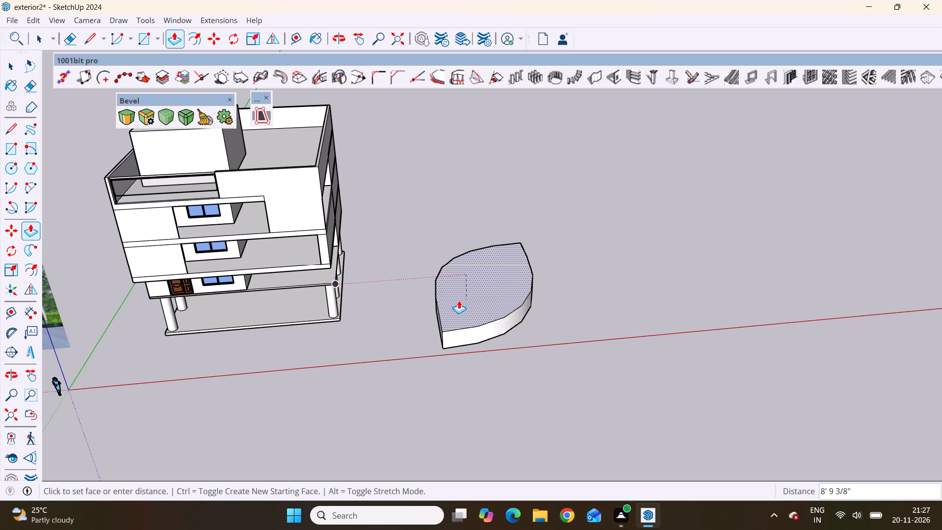
click(459, 300)
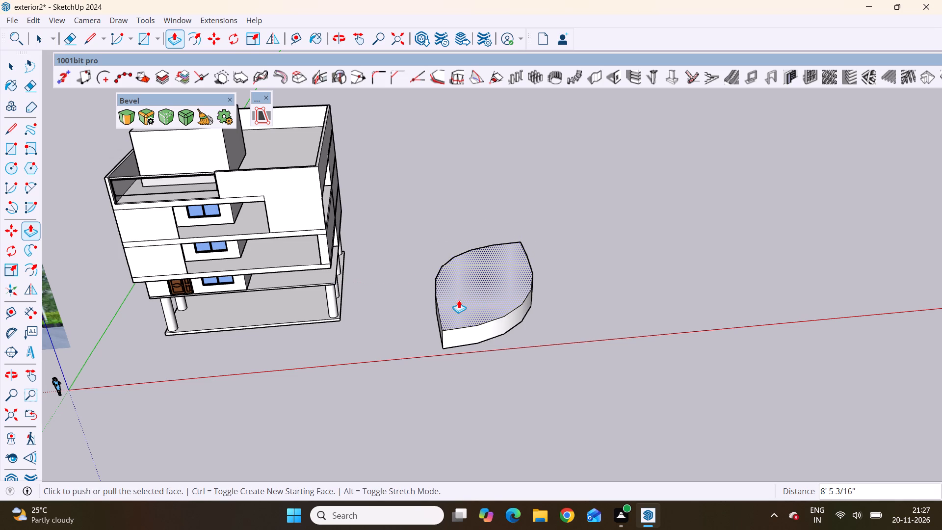
Push the block's top face down a further 2' 10 3/4" or so to make a thinner slab.
scroll(471, 334, down, 2)
scroll(472, 340, up, 4)
middle_drag(472, 341, 471, 248)
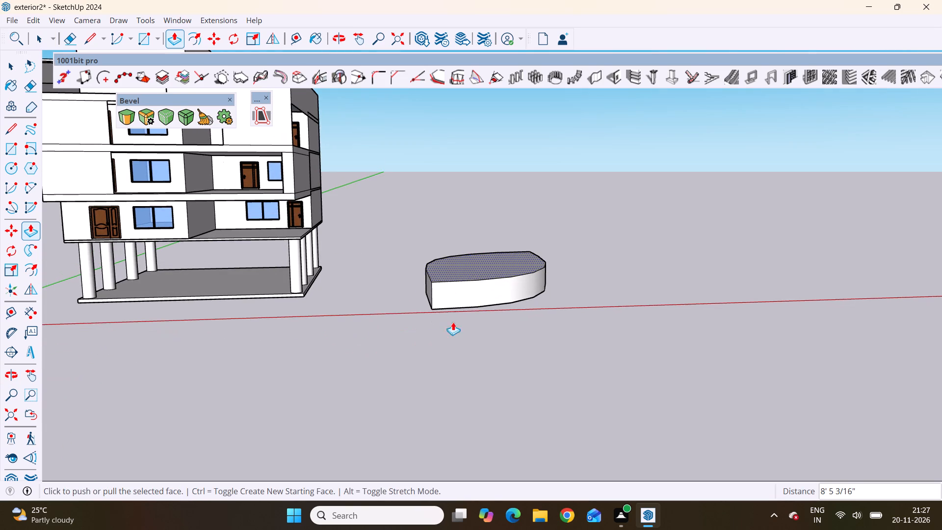
scroll(471, 304, up, 4)
middle_drag(505, 294, 387, 129)
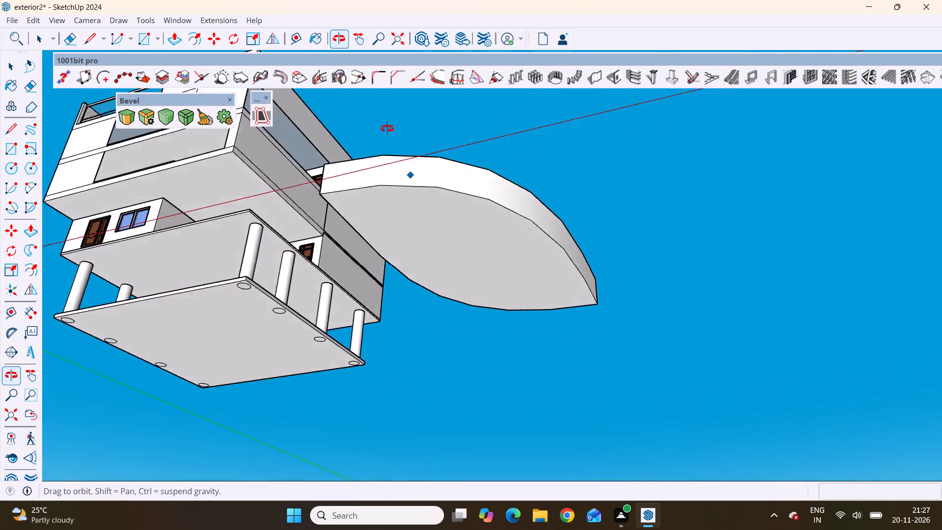
middle_drag(387, 129, 504, 392)
scroll(338, 217, down, 7)
middle_drag(376, 311, 407, 366)
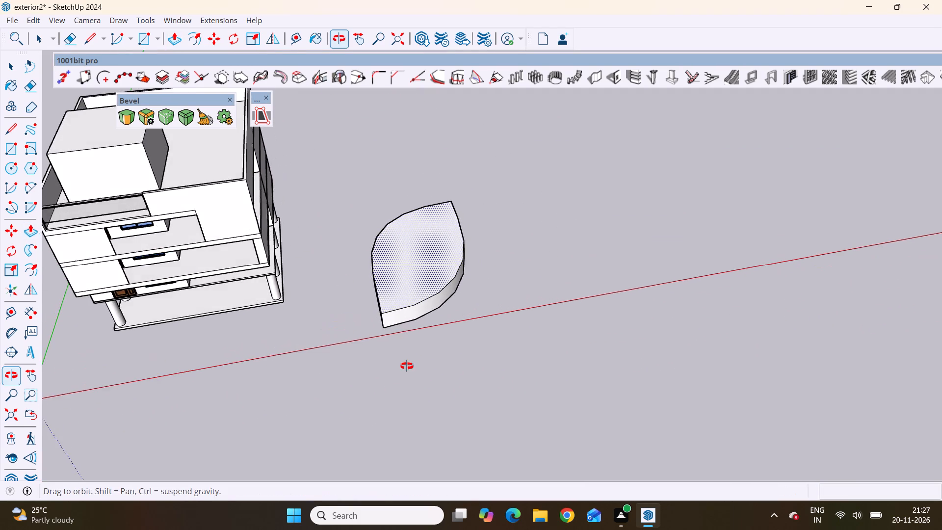
middle_drag(407, 366, 407, 355)
scroll(415, 331, up, 7)
middle_drag(411, 313, 396, 228)
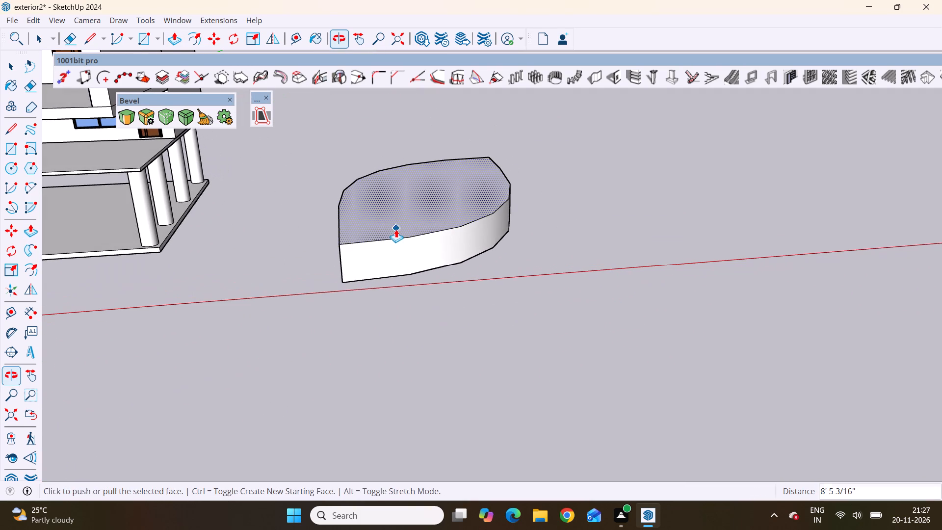
click(423, 189)
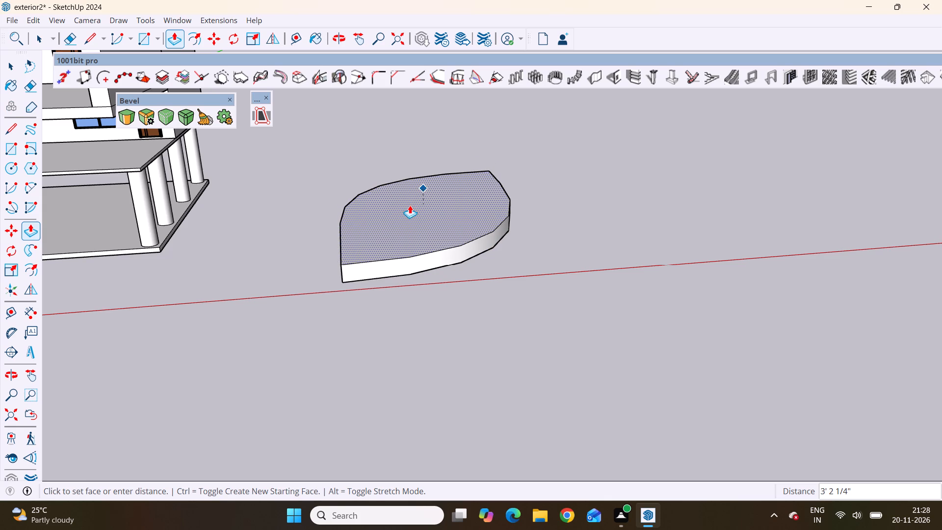
click(410, 204)
Examine the thinned leaf-shaped slab beside the house from above and from the front to judge its proportions.
scroll(403, 251, down, 3)
middle_drag(407, 241, 308, 342)
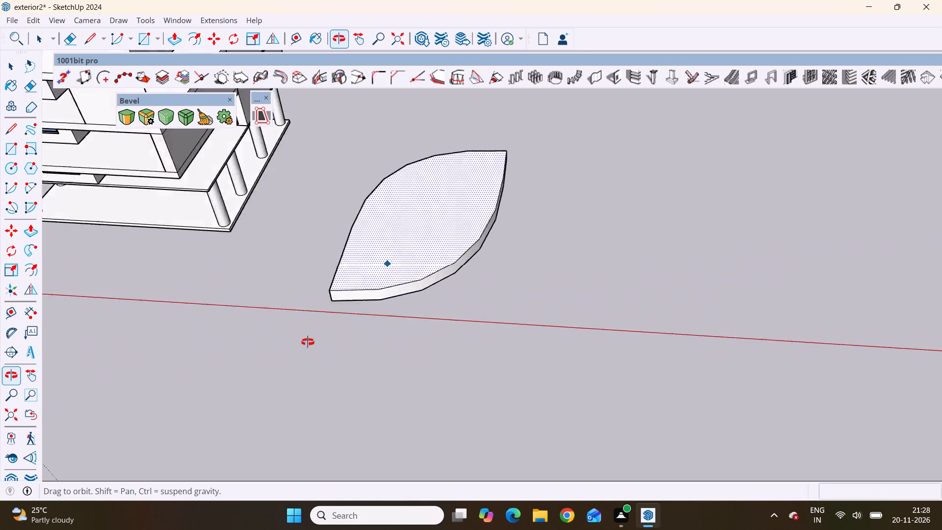
middle_drag(308, 342, 440, 334)
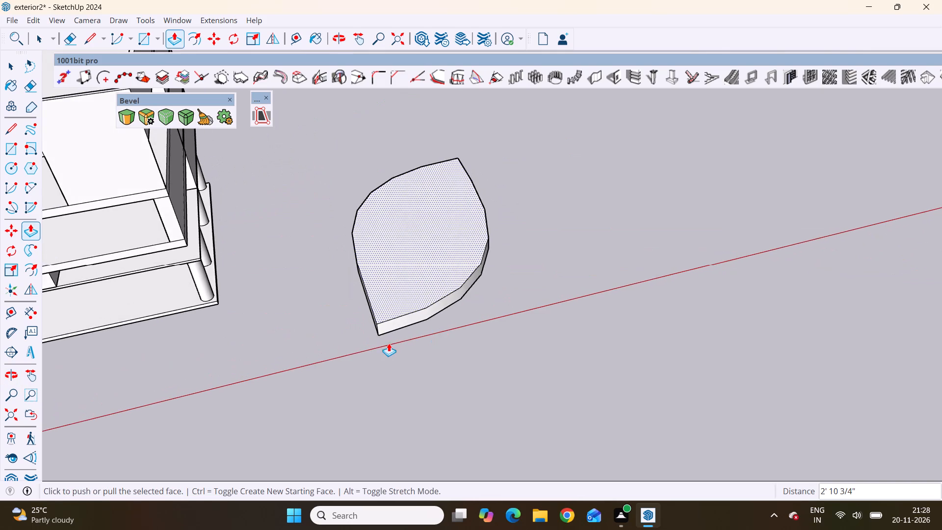
scroll(346, 318, down, 7)
key(space)
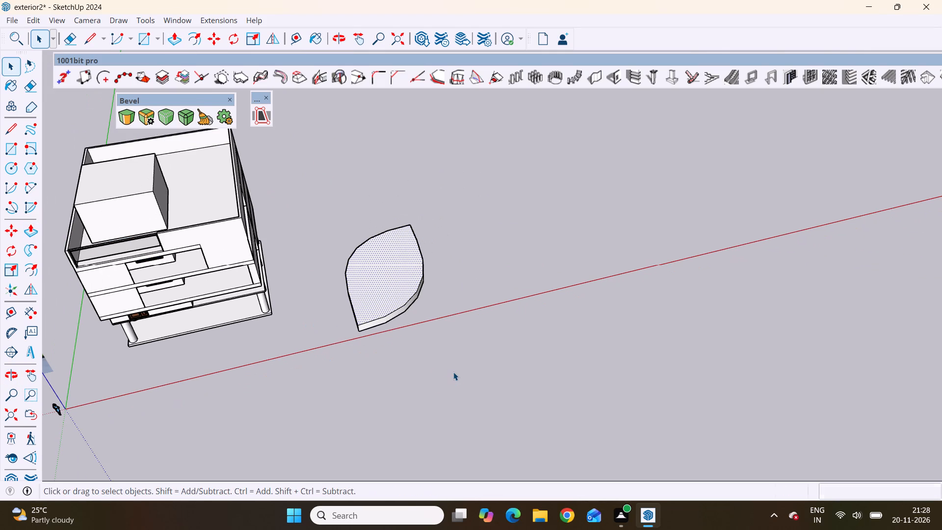
scroll(478, 437, down, 3)
middle_drag(418, 401, 355, 265)
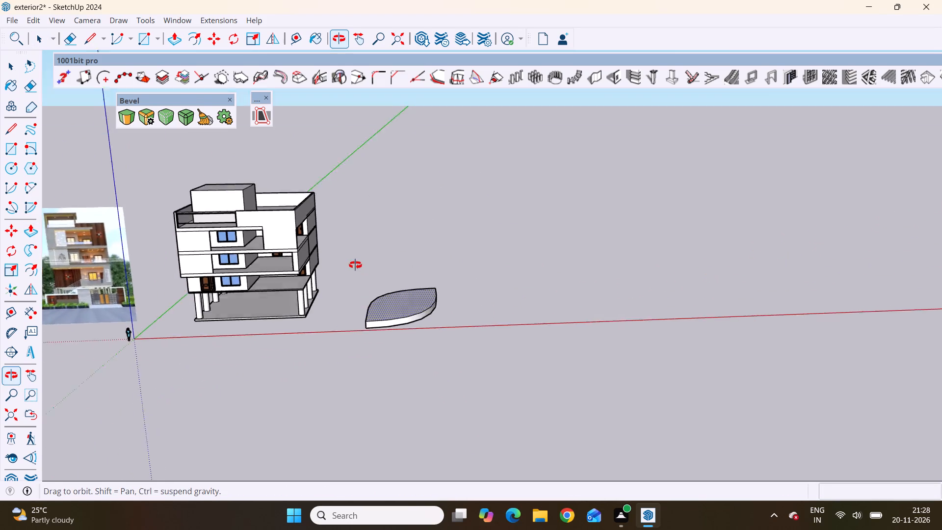
middle_drag(355, 265, 355, 254)
scroll(355, 259, up, 3)
scroll(245, 336, down, 5)
middle_drag(308, 423, 360, 447)
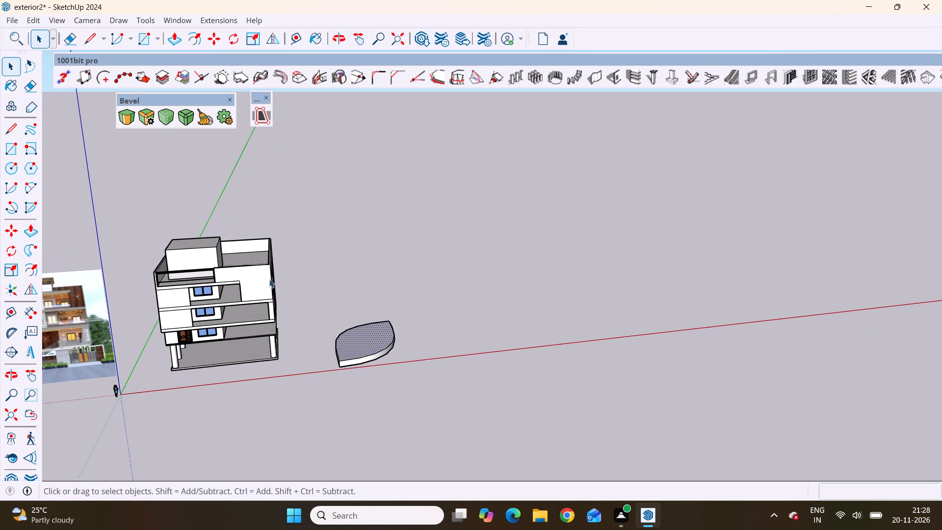
scroll(268, 273, down, 7)
middle_drag(410, 371, 387, 472)
scroll(343, 287, up, 4)
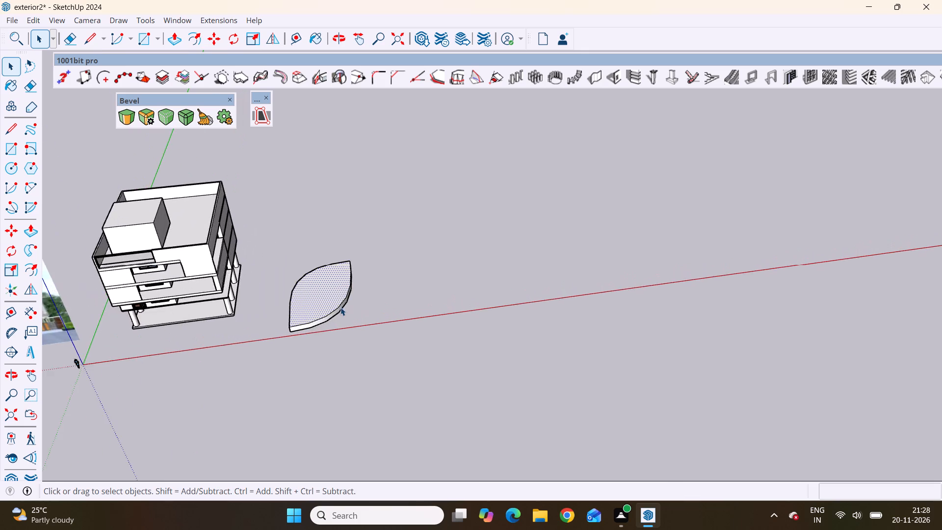
scroll(340, 307, up, 11)
Select the whole leaf-shaped slab with all its faces and edges and activate Scale on it.
double_click(342, 251)
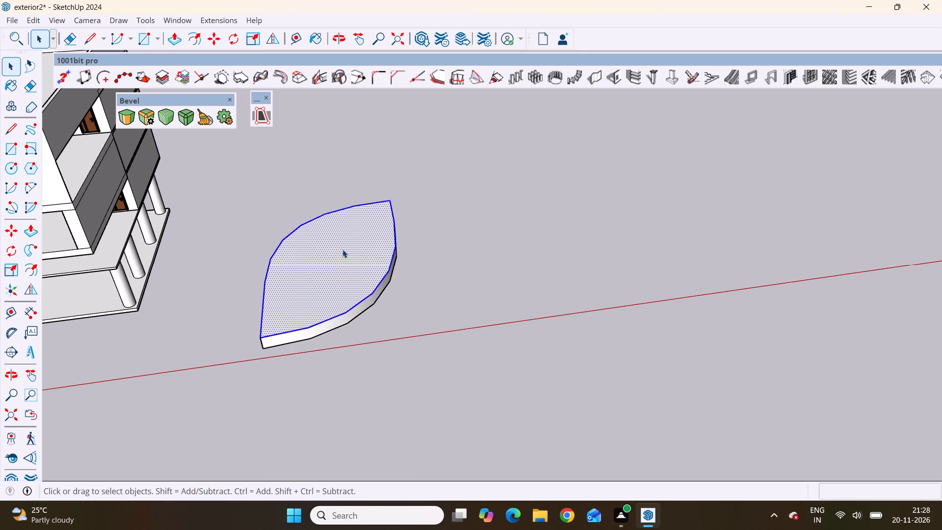
double_click(353, 263)
double_click(353, 265)
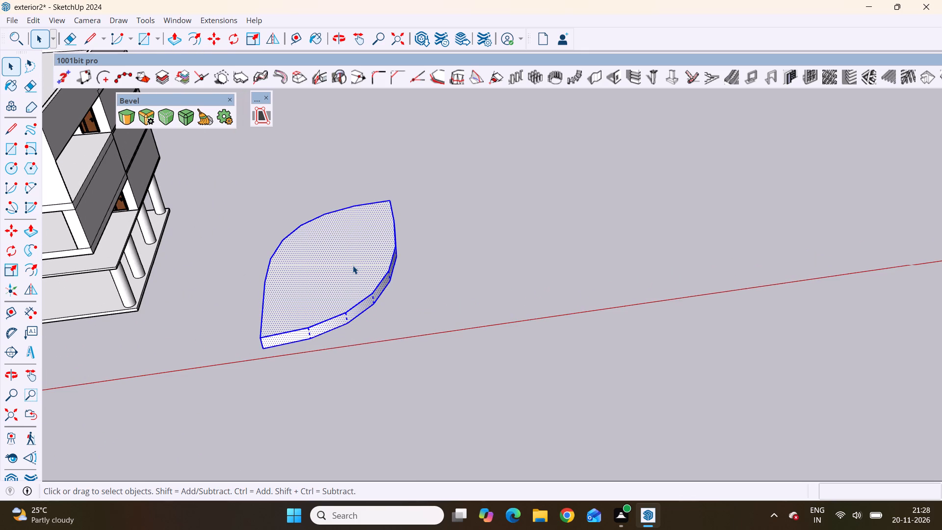
scroll(353, 265, down, 8)
middle_drag(357, 362, 365, 335)
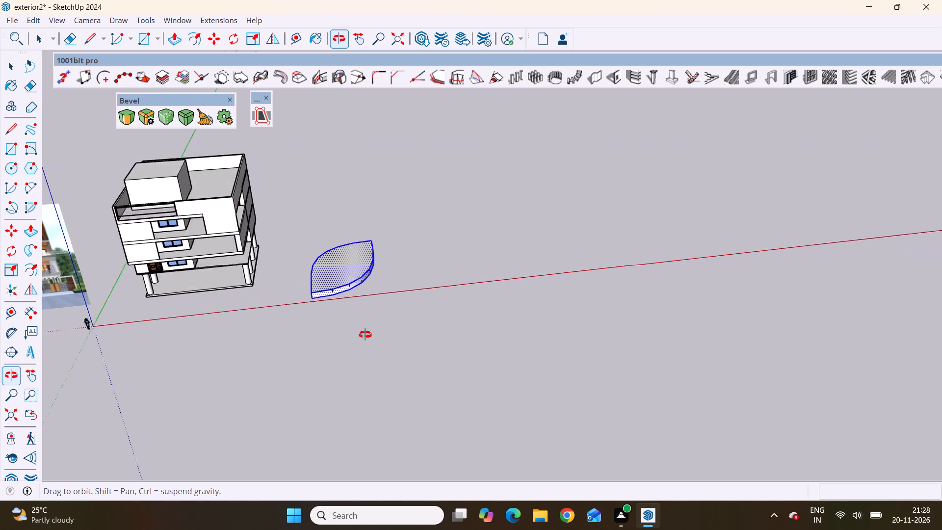
middle_drag(365, 335, 386, 374)
scroll(301, 255, up, 4)
scroll(323, 232, down, 2)
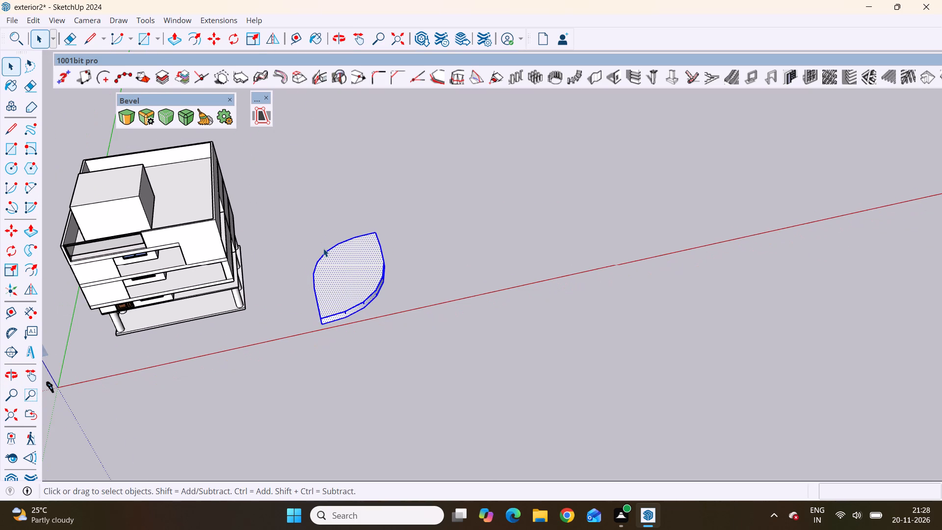
key(s)
Examine the selected slab and its scale grips from several angles to judge its thickness and size against the house.
scroll(345, 360, up, 4)
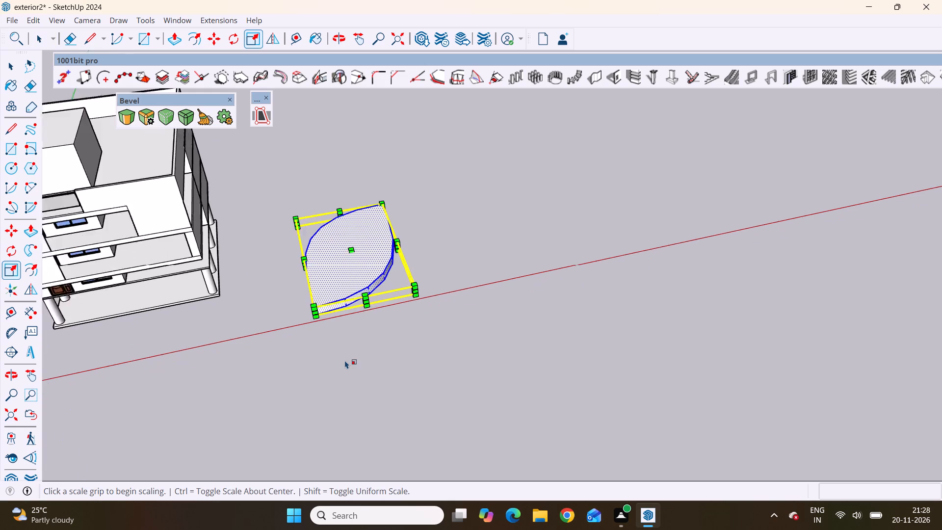
scroll(355, 328, up, 2)
middle_drag(353, 327, 340, 346)
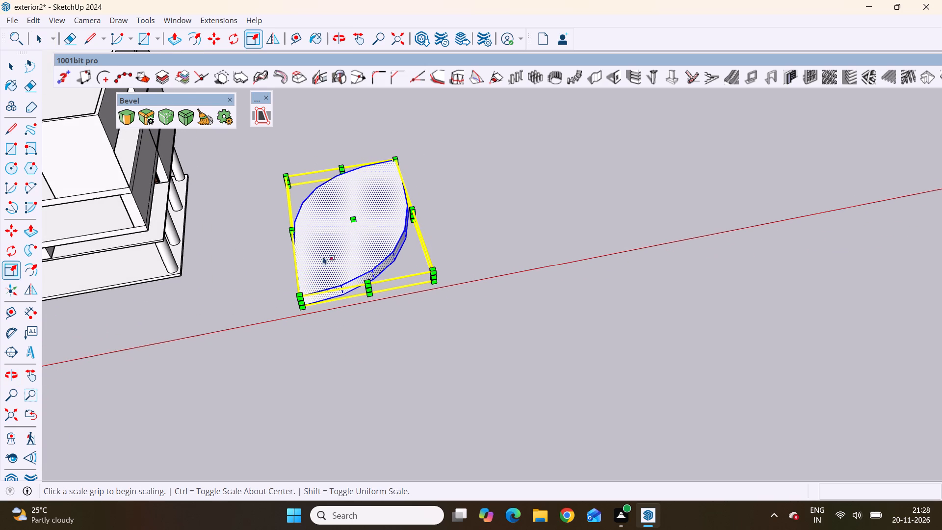
middle_drag(457, 324, 491, 238)
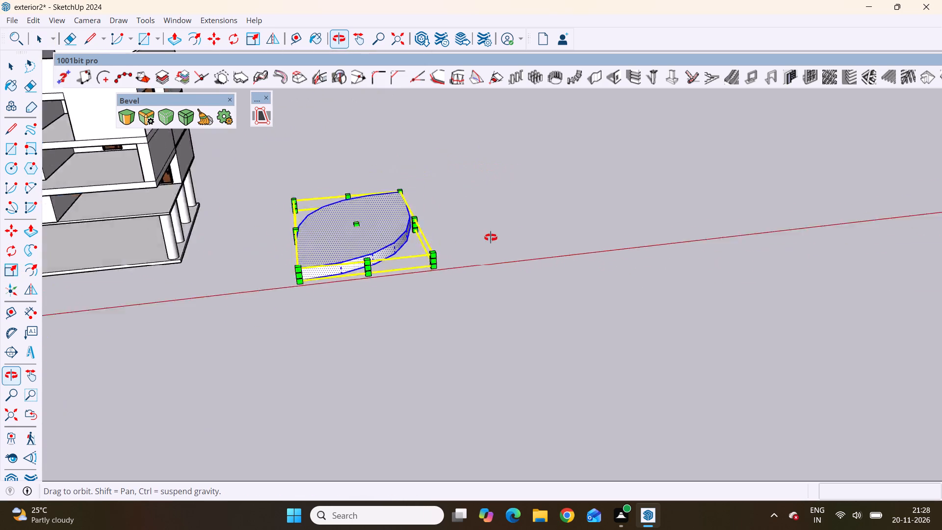
middle_drag(491, 238, 386, 336)
scroll(386, 336, down, 1)
scroll(464, 316, down, 4)
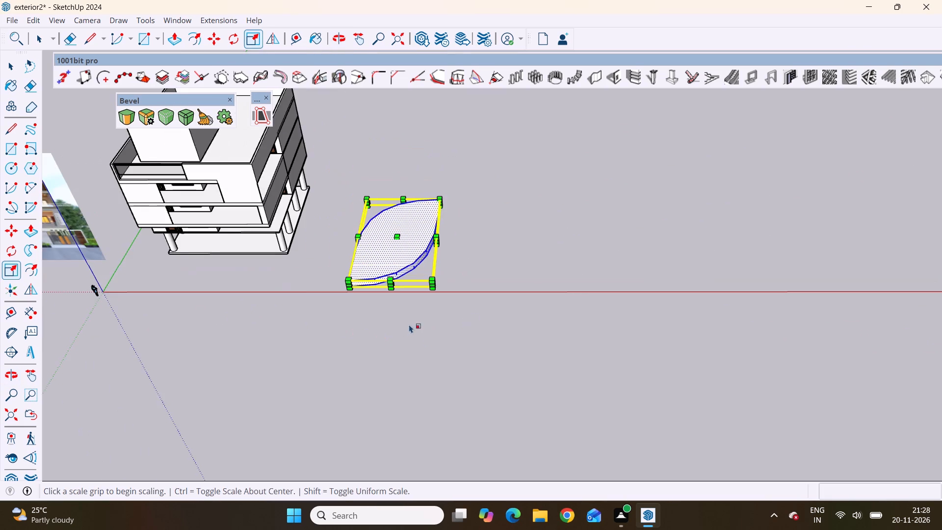
middle_drag(409, 323, 475, 305)
scroll(474, 305, up, 5)
scroll(486, 301, down, 4)
middle_drag(331, 308, 352, 237)
scroll(368, 338, up, 9)
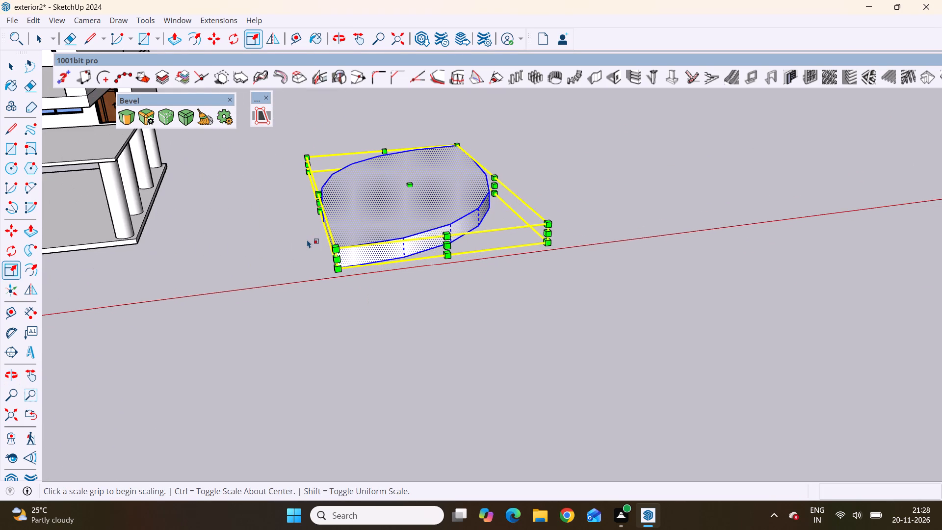
scroll(271, 311, down, 4)
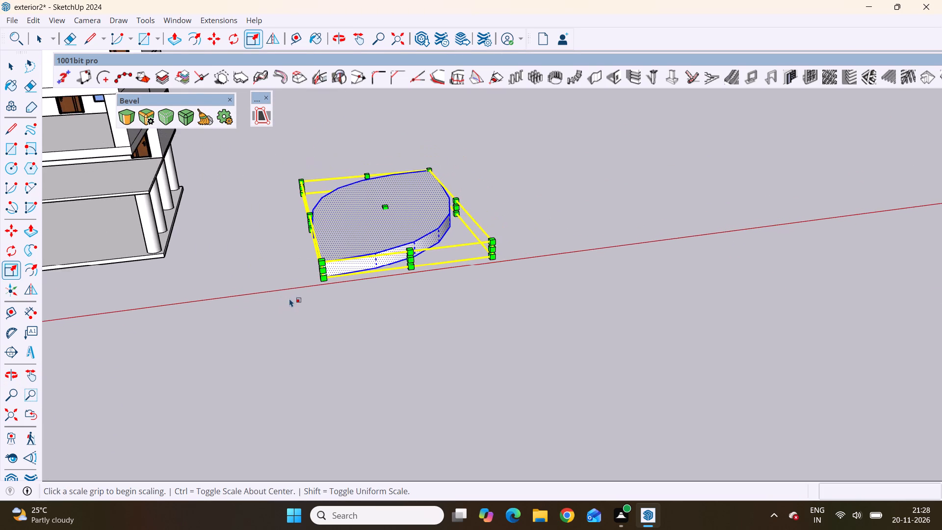
scroll(289, 298, down, 1)
scroll(295, 262, up, 4)
scroll(394, 310, down, 2)
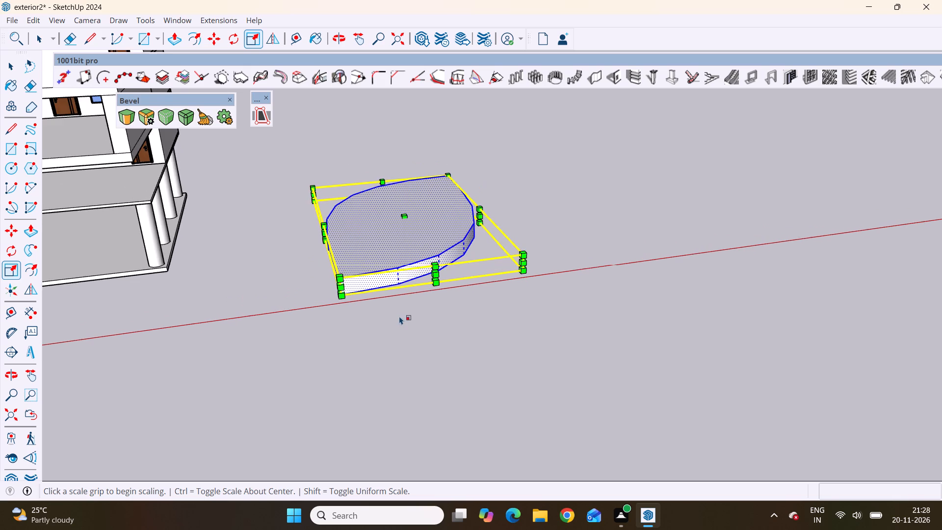
middle_drag(376, 319, 236, 333)
middle_drag(365, 287, 430, 375)
scroll(478, 331, down, 1)
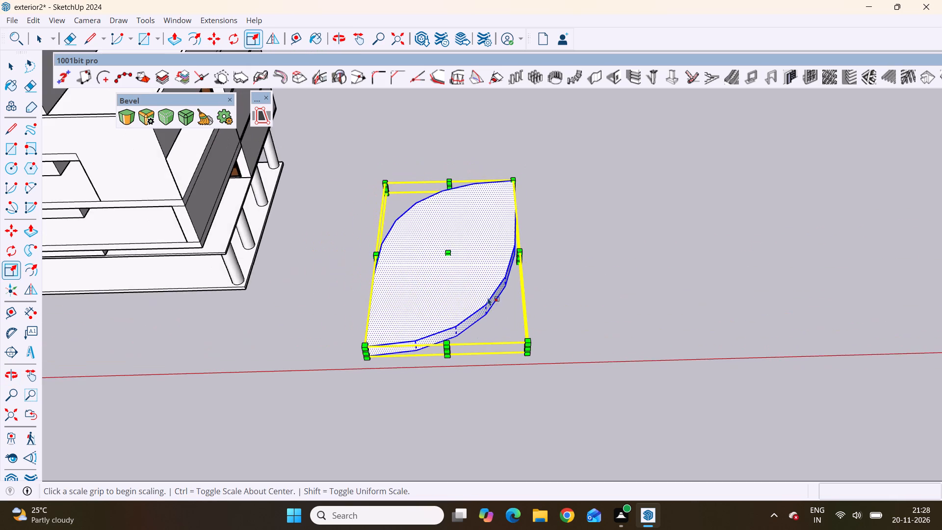
scroll(473, 238, down, 4)
middle_drag(462, 371, 473, 299)
scroll(392, 307, up, 4)
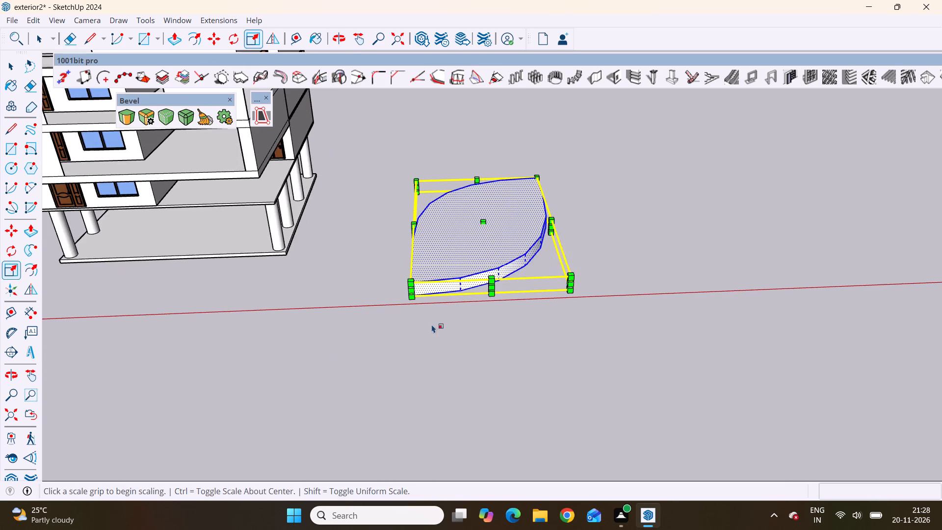
middle_drag(432, 322, 469, 274)
scroll(469, 274, up, 4)
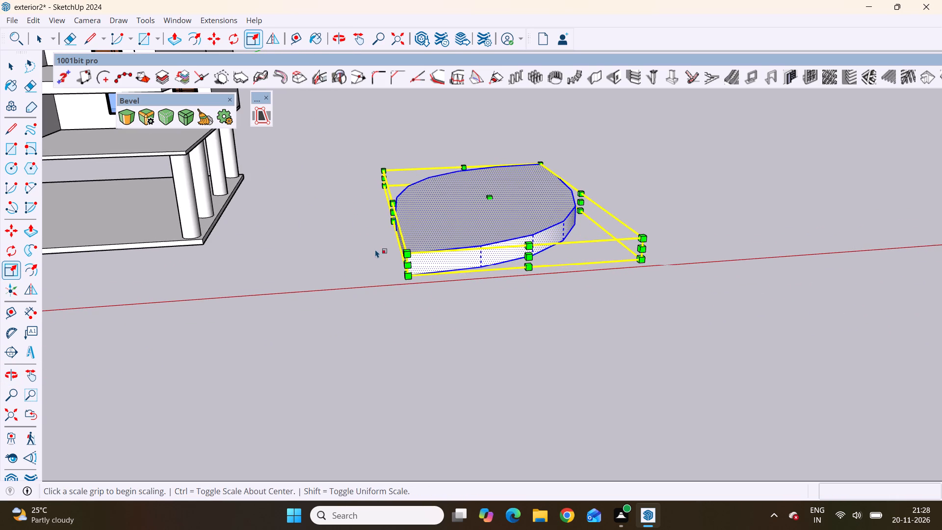
scroll(371, 258, down, 6)
middle_drag(493, 296, 421, 318)
scroll(425, 317, up, 3)
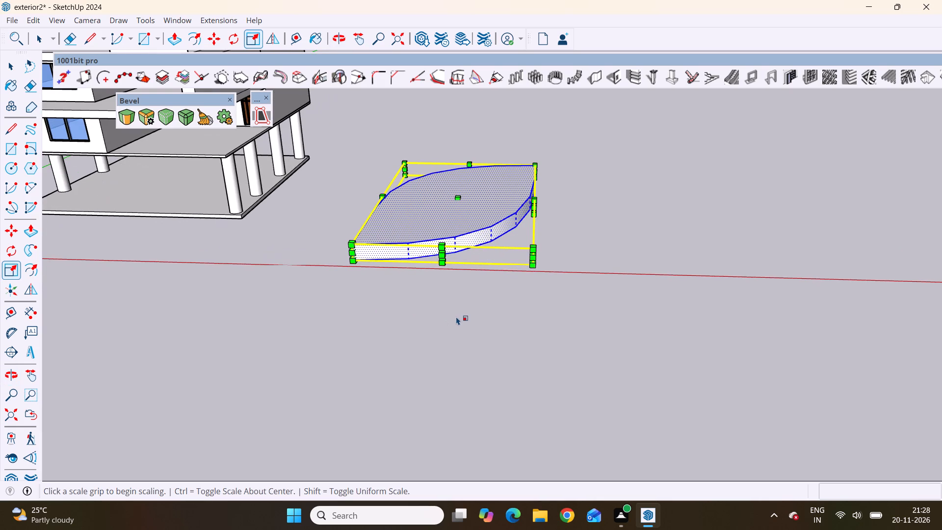
scroll(405, 294, down, 2)
middle_drag(414, 291, 508, 283)
scroll(472, 261, up, 1)
scroll(428, 320, down, 2)
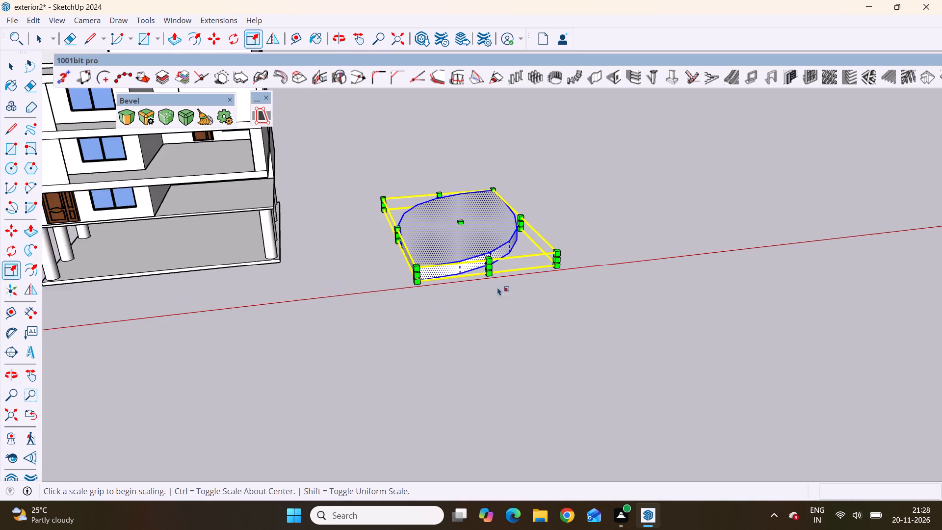
scroll(497, 287, down, 1)
middle_drag(479, 293, 433, 307)
scroll(455, 207, up, 4)
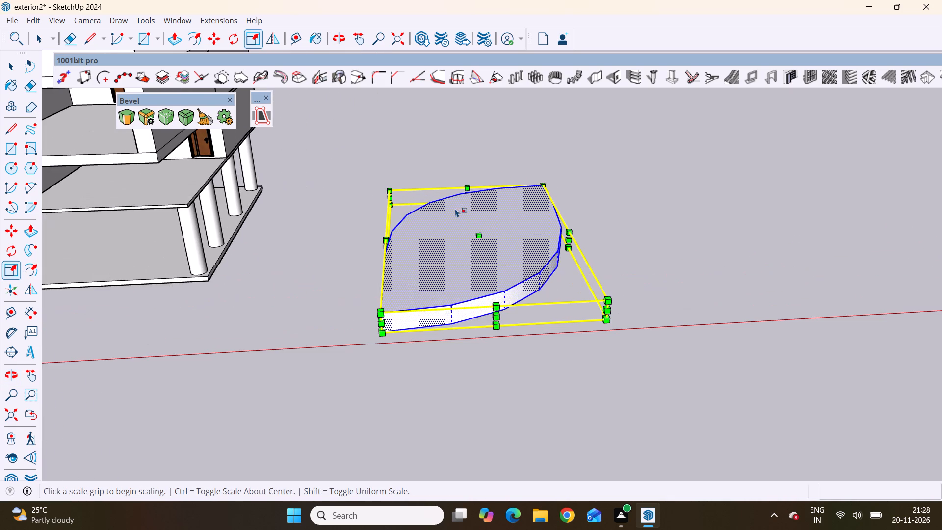
middle_drag(529, 319, 501, 268)
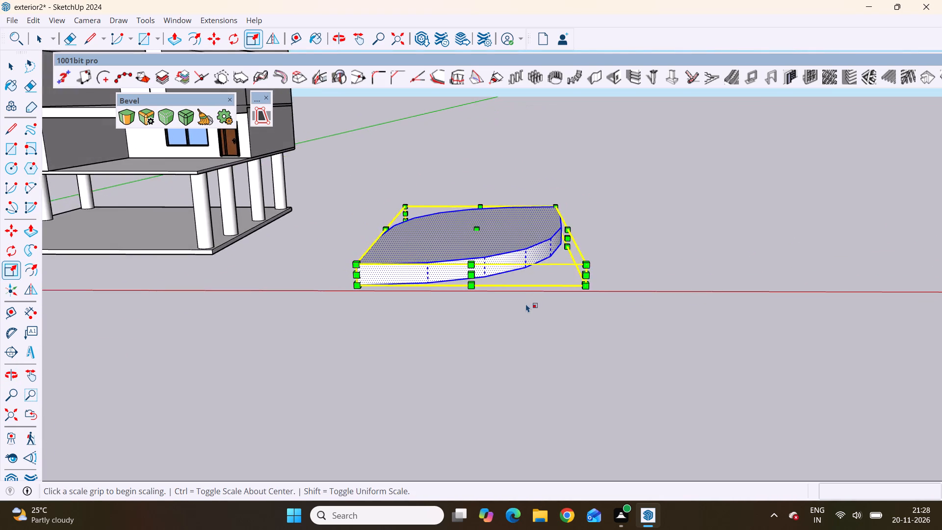
scroll(526, 304, down, 2)
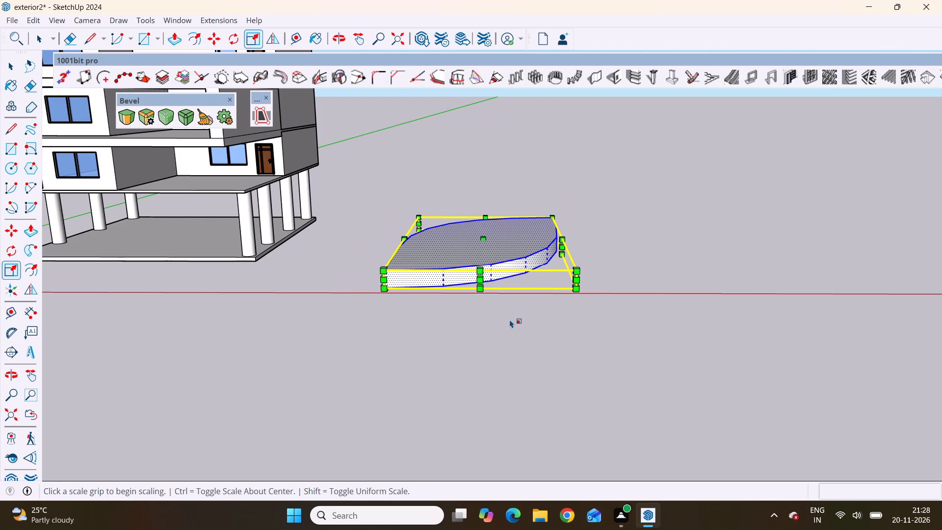
scroll(419, 274, down, 4)
middle_drag(497, 330, 564, 346)
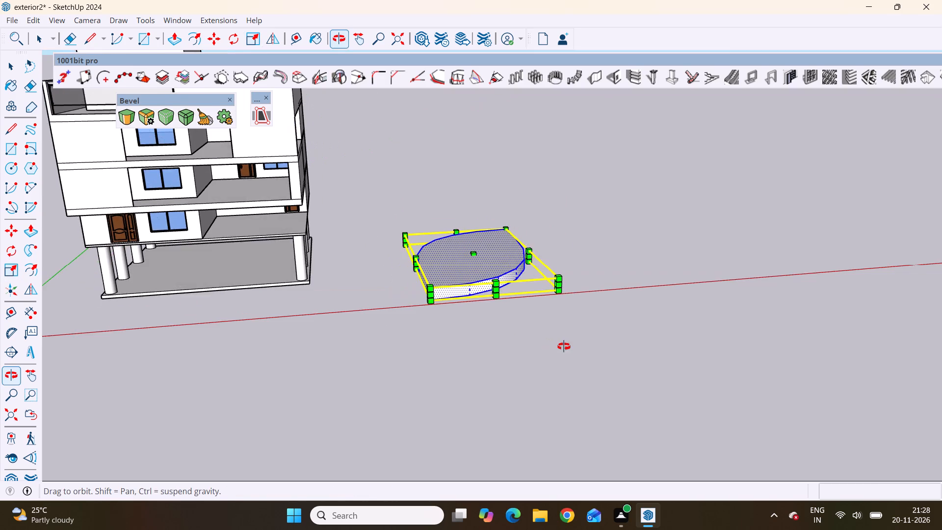
middle_drag(564, 346, 564, 347)
scroll(524, 258, up, 5)
middle_drag(548, 335, 523, 339)
scroll(523, 339, up, 1)
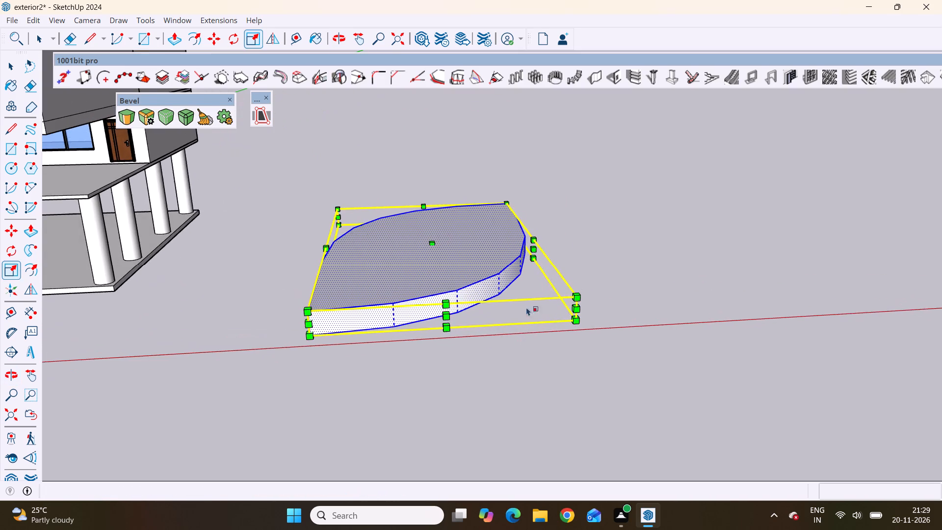
scroll(471, 223, up, 2)
scroll(469, 241, down, 3)
middle_drag(563, 256, 313, 233)
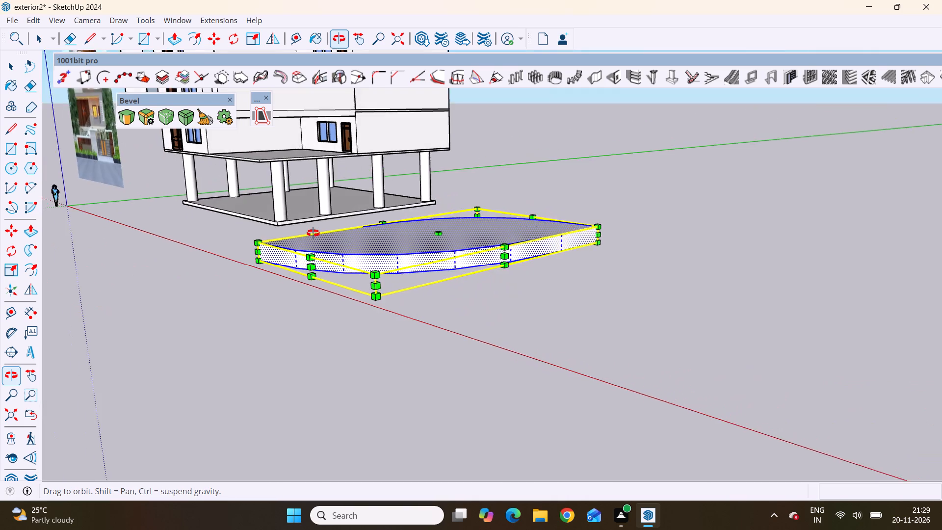
middle_drag(313, 233, 582, 287)
middle_drag(587, 284, 593, 281)
scroll(422, 256, up, 5)
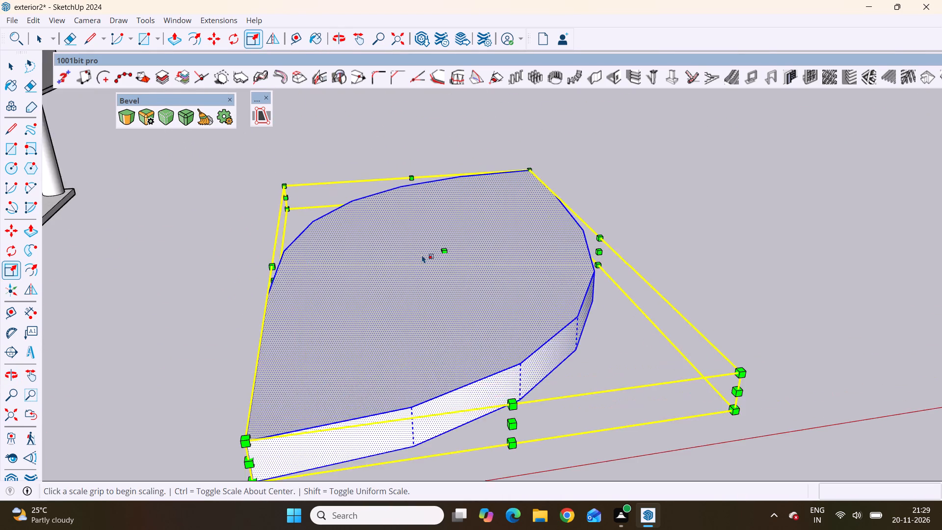
Scale the leaf-shaped slab along the blue axis from its bottom face, keeping the top face fixed, to make it thinner.
scroll(452, 196, down, 4)
middle_drag(440, 307, 422, 273)
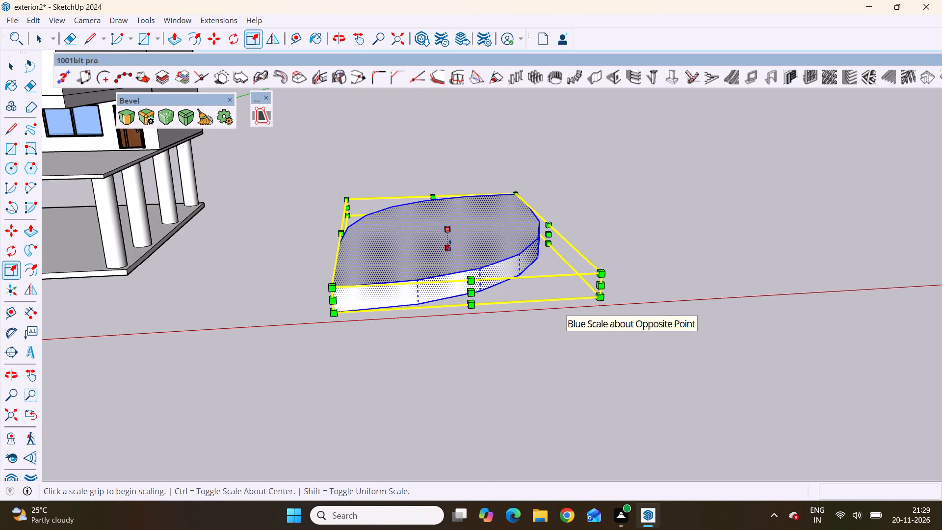
drag(449, 247, 446, 261)
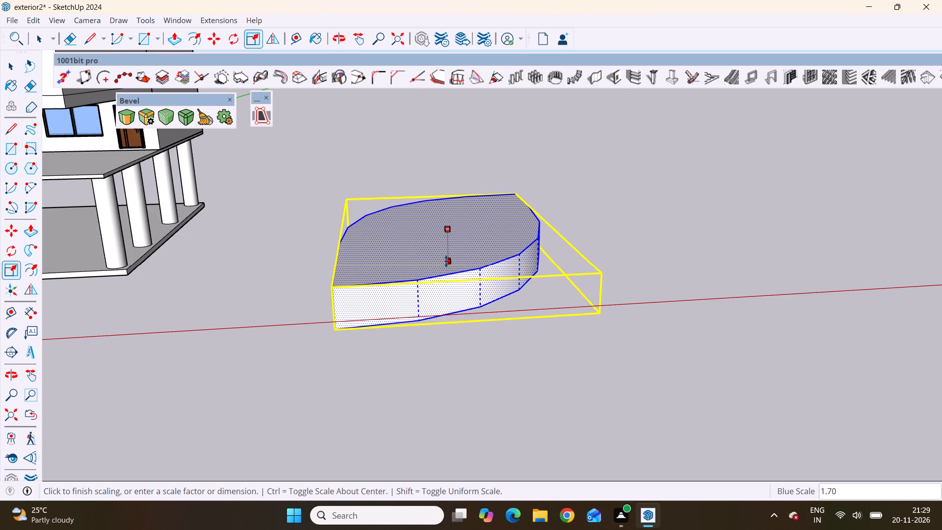
drag(446, 261, 447, 251)
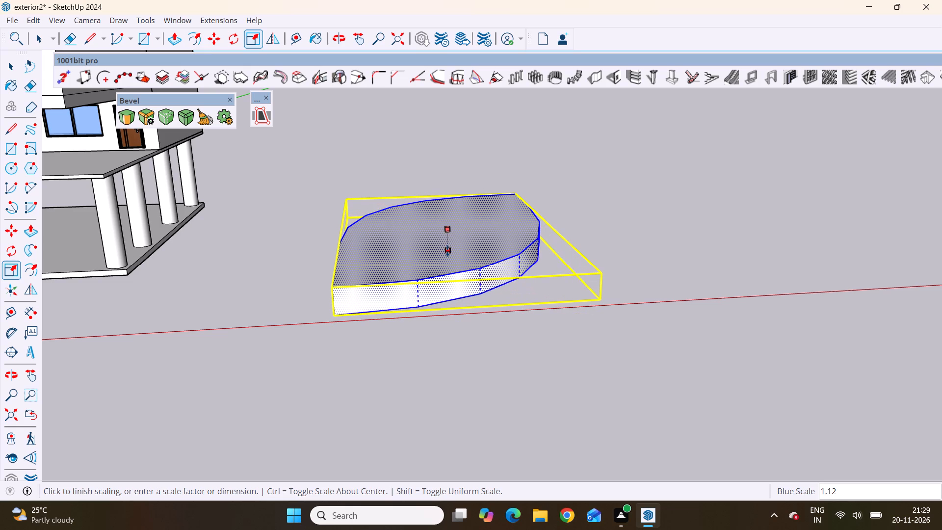
drag(447, 251, 460, 250)
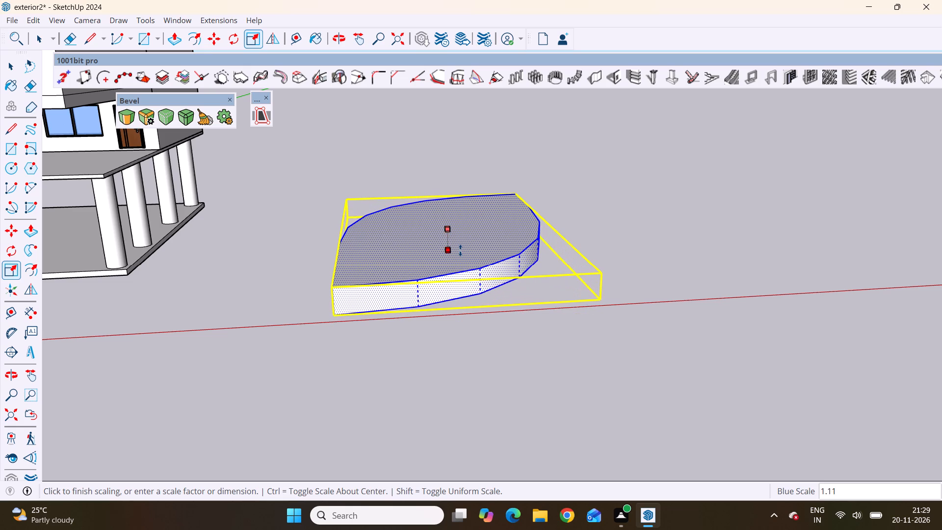
drag(460, 250, 455, 239)
scroll(448, 311, down, 2)
middle_drag(443, 314, 445, 219)
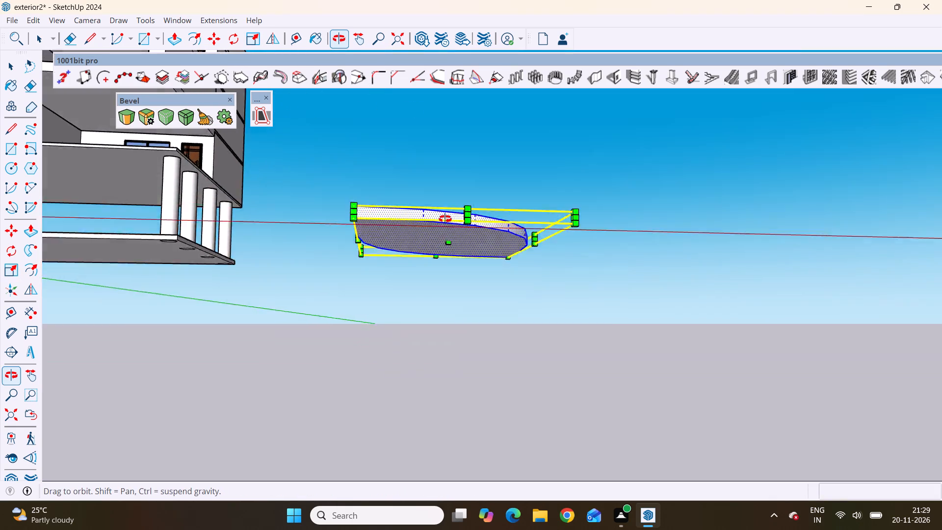
middle_drag(445, 219, 449, 378)
middle_drag(391, 383, 565, 259)
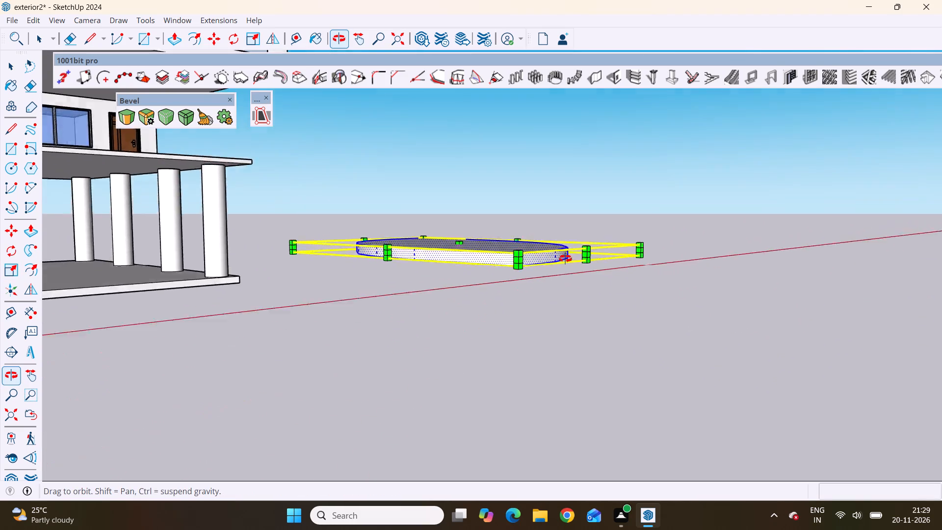
Scale the leaf-shaped slab down uniformly from the rear corner nearest the house, keeping the opposite front corner fixed.
middle_drag(565, 259, 358, 391)
scroll(333, 289, down, 3)
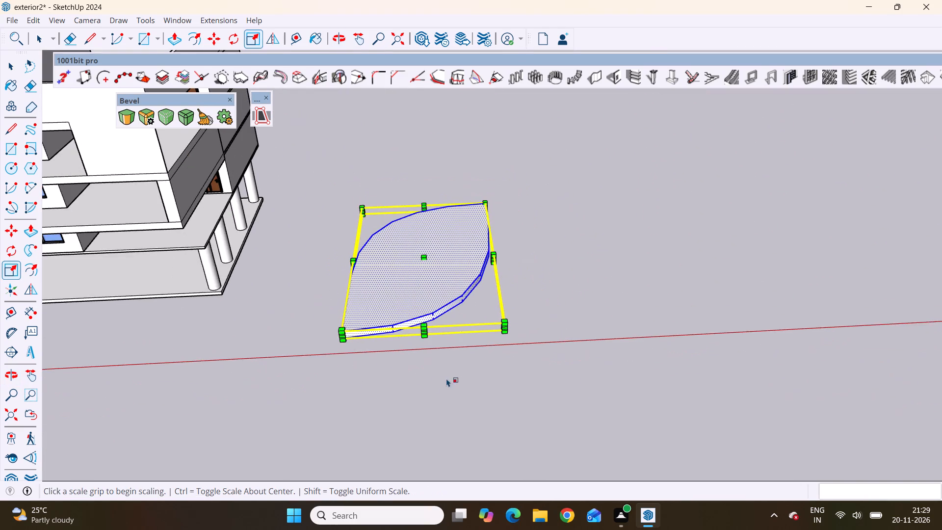
scroll(433, 380, up, 4)
middle_drag(414, 361, 457, 178)
scroll(396, 344, up, 1)
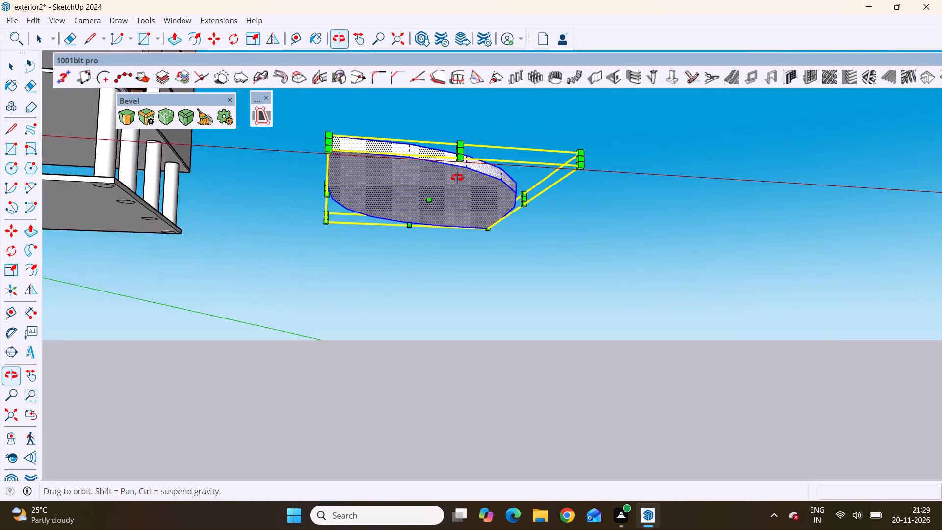
middle_drag(457, 178, 443, 356)
scroll(362, 324, down, 7)
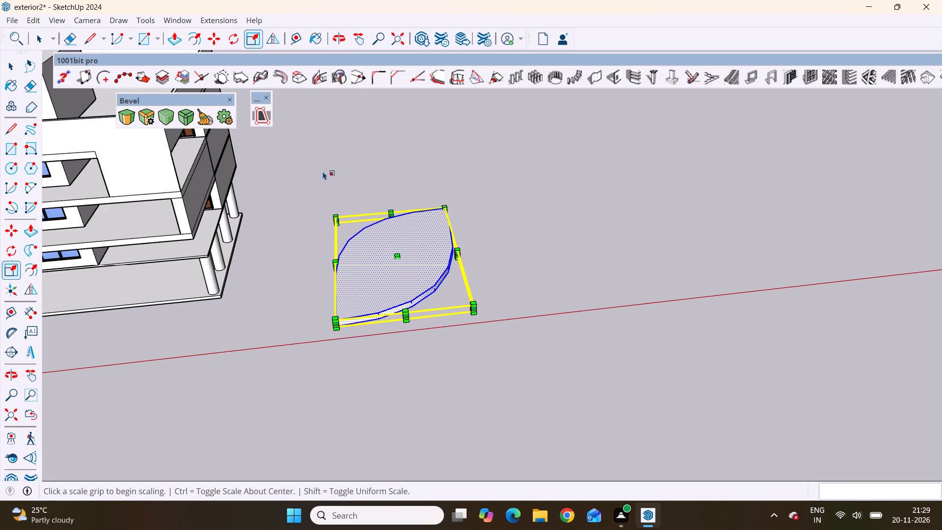
scroll(323, 171, up, 6)
drag(345, 246, 366, 290)
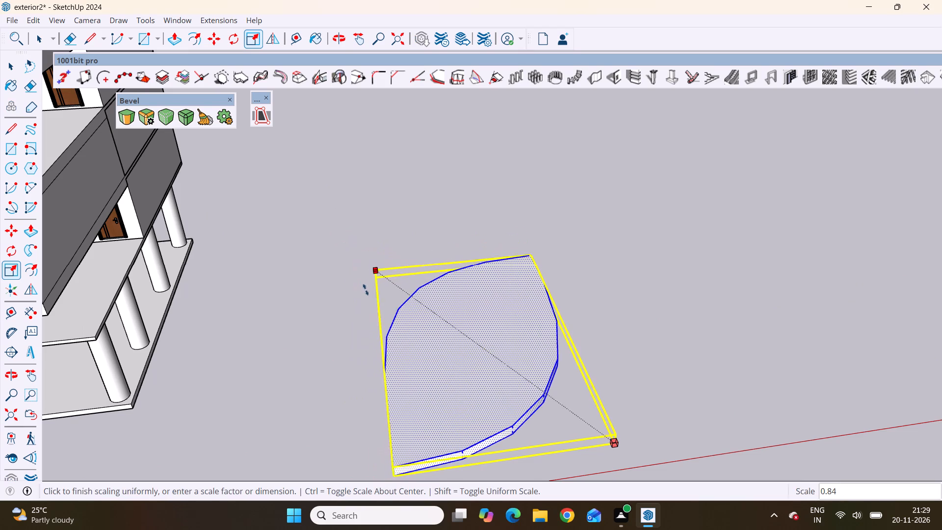
drag(366, 290, 385, 310)
Scale the leaf-shaped slab down uniformly again from its front corner farthest from the house, keeping the opposite rear corner fixed.
scroll(288, 203, down, 7)
middle_drag(411, 392, 382, 339)
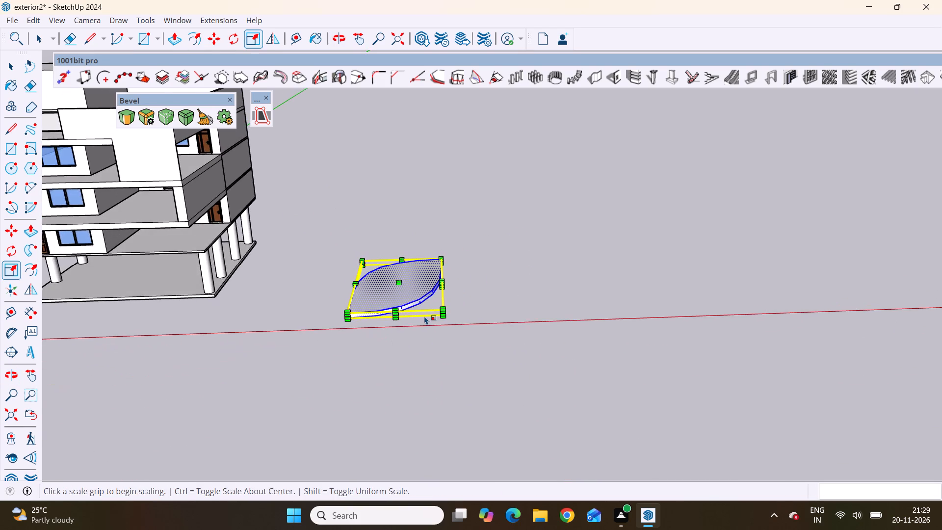
scroll(413, 292, up, 4)
middle_drag(422, 374, 482, 370)
scroll(508, 336, up, 9)
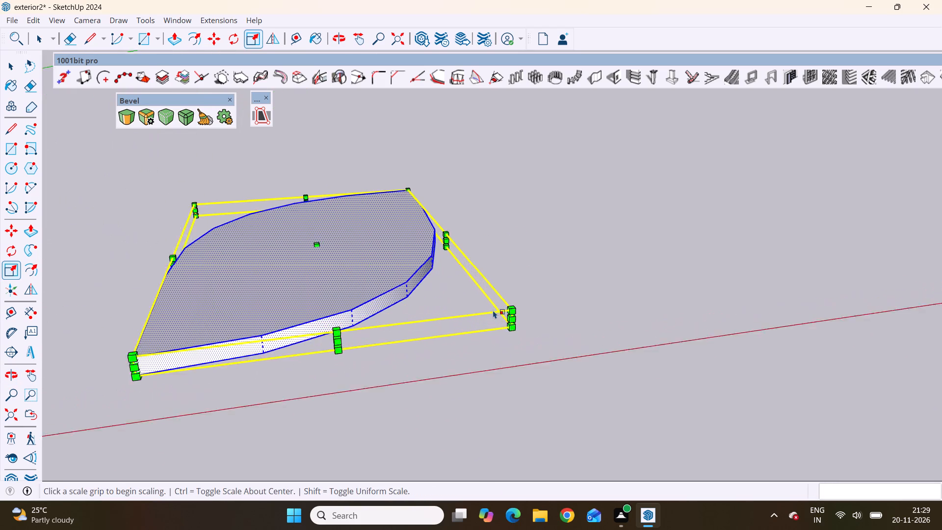
drag(513, 310, 435, 322)
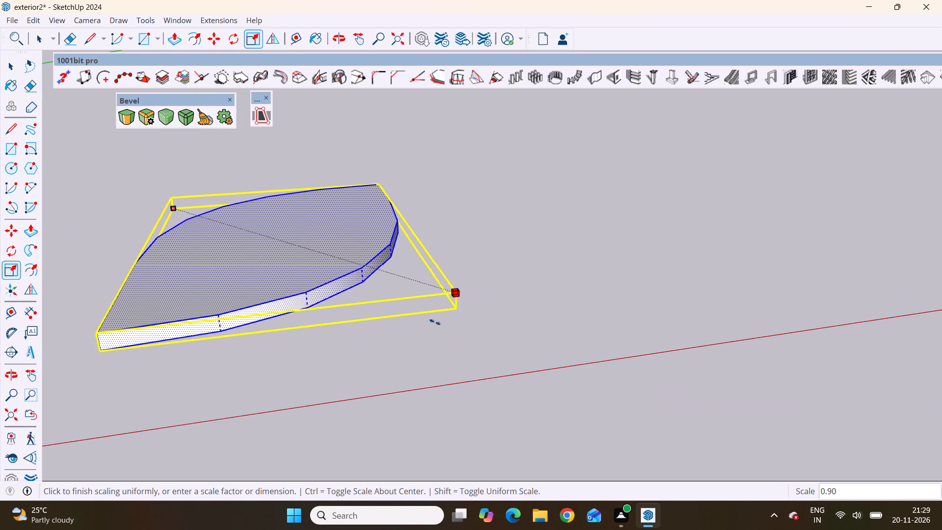
drag(435, 322, 413, 323)
scroll(289, 246, down, 4)
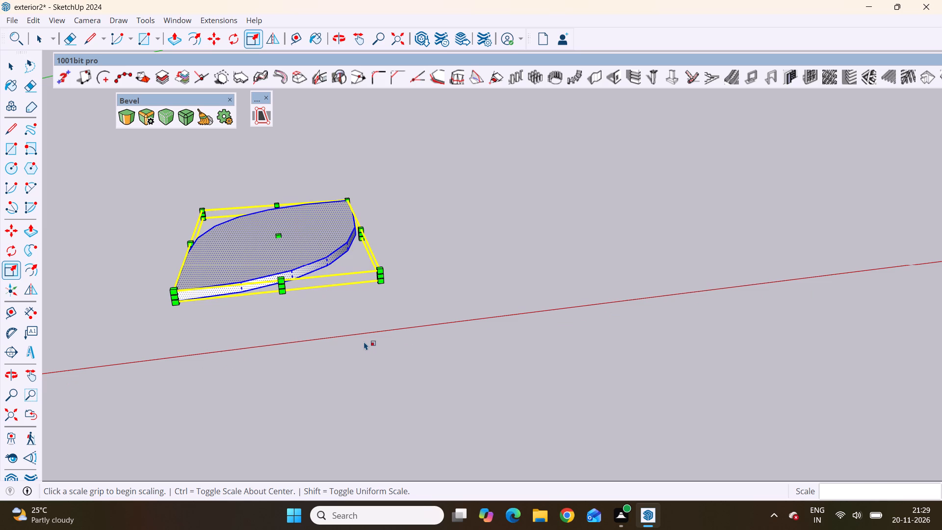
key(space)
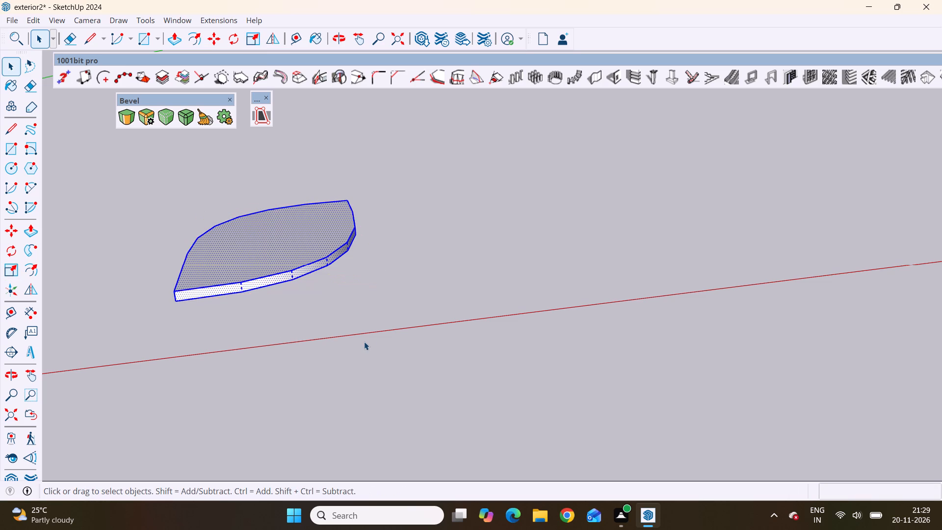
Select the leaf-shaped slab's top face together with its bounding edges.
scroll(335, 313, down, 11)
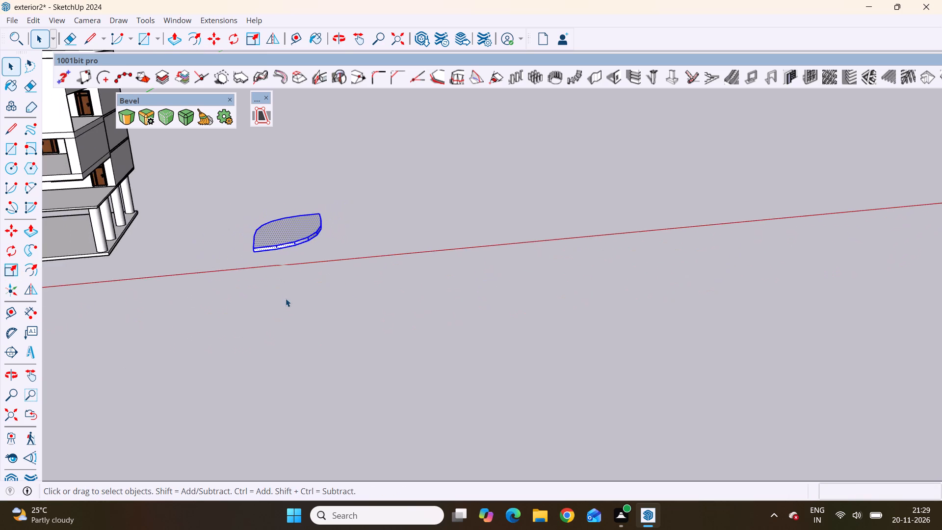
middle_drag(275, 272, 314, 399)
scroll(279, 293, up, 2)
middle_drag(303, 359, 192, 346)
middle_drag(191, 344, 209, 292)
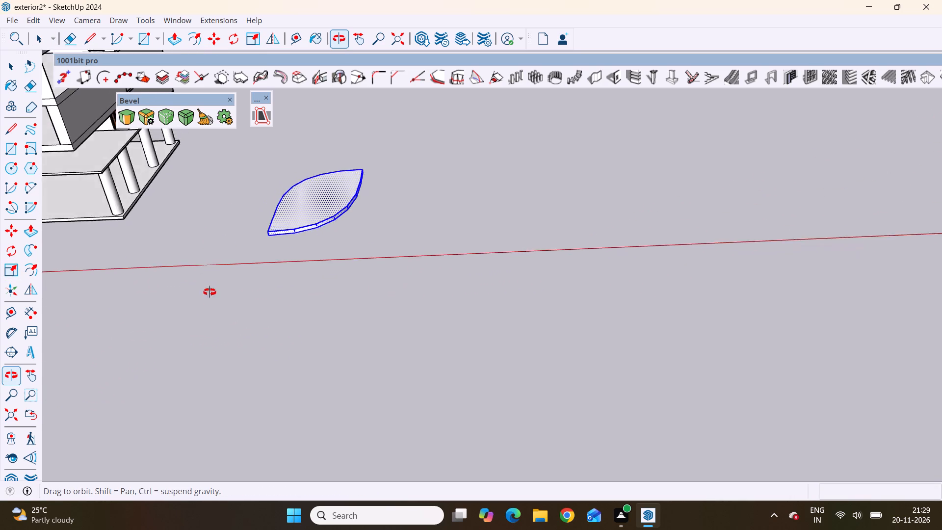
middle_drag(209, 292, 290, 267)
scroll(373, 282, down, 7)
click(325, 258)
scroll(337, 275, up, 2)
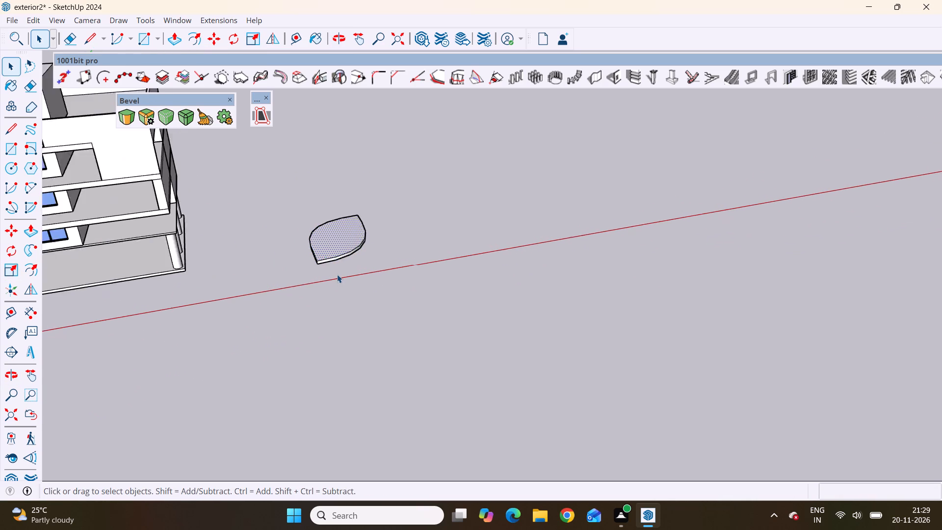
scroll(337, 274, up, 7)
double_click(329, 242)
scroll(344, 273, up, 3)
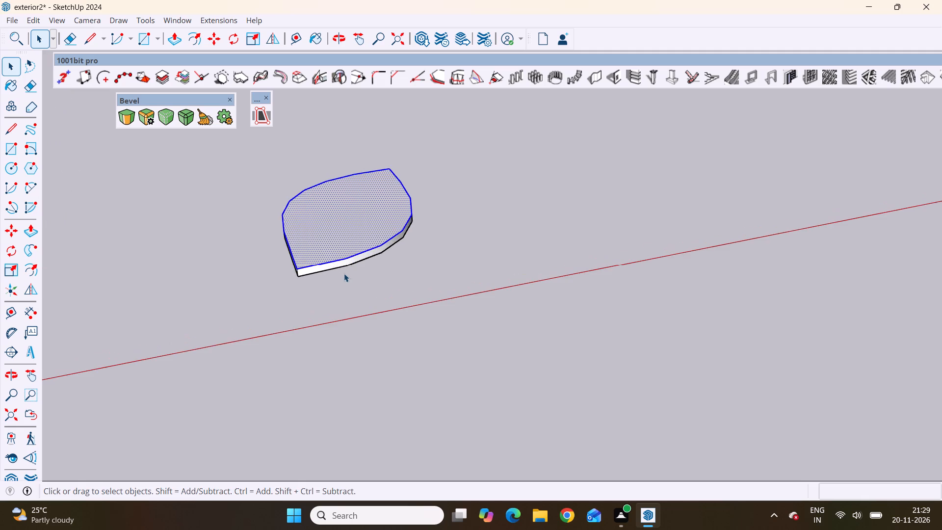
Examine the reduced leaf-shaped slab from above, from the side and from underneath to judge its outline and thickness.
middle_drag(325, 284, 306, 216)
scroll(306, 216, up, 4)
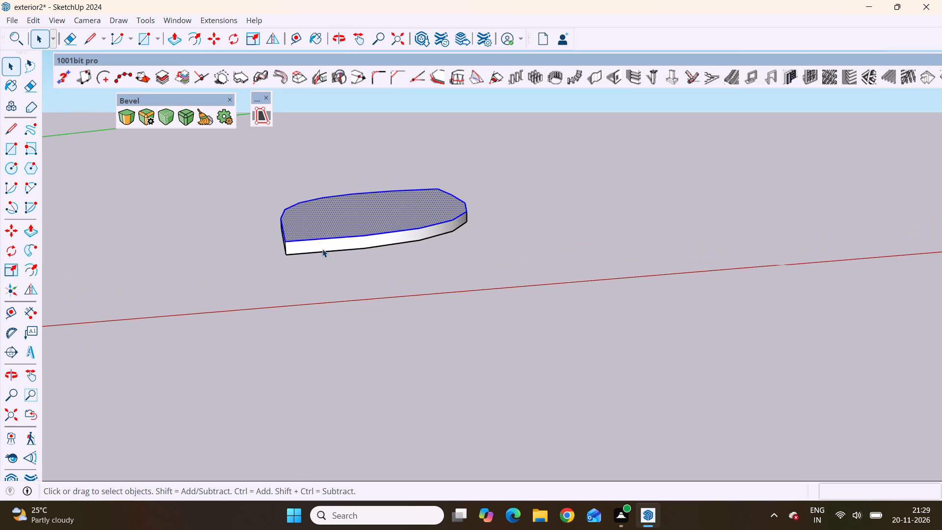
double_click(320, 227)
scroll(317, 220, down, 7)
middle_drag(318, 252, 318, 254)
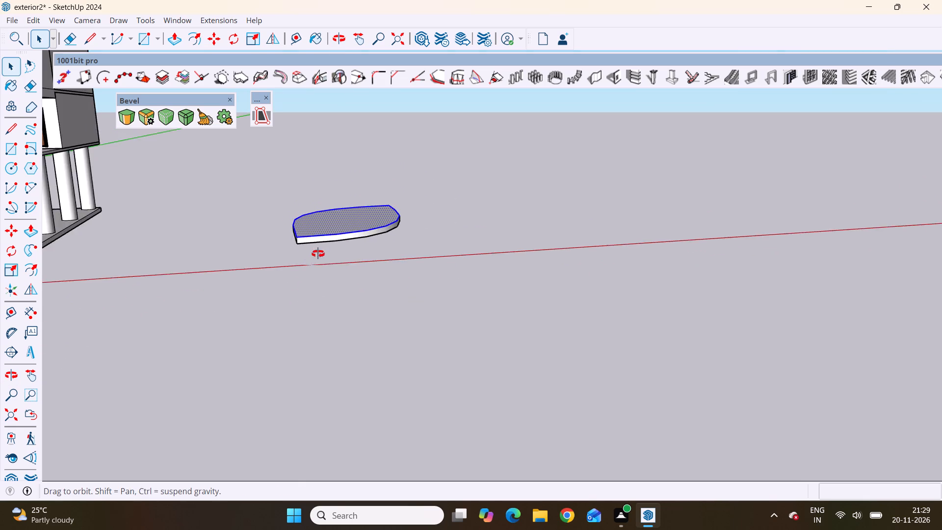
middle_drag(318, 254, 297, 432)
middle_drag(376, 344, 318, 129)
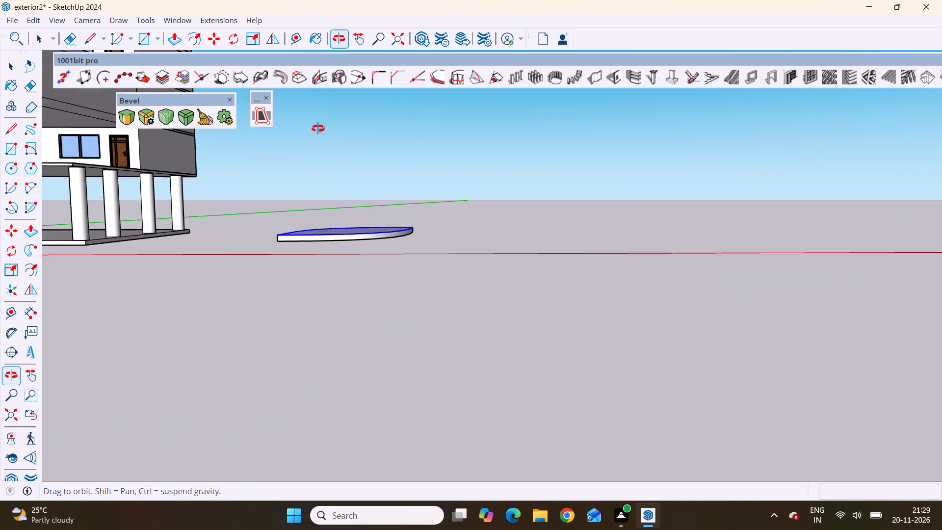
middle_drag(318, 129, 361, 292)
scroll(416, 312, up, 4)
double_click(287, 263)
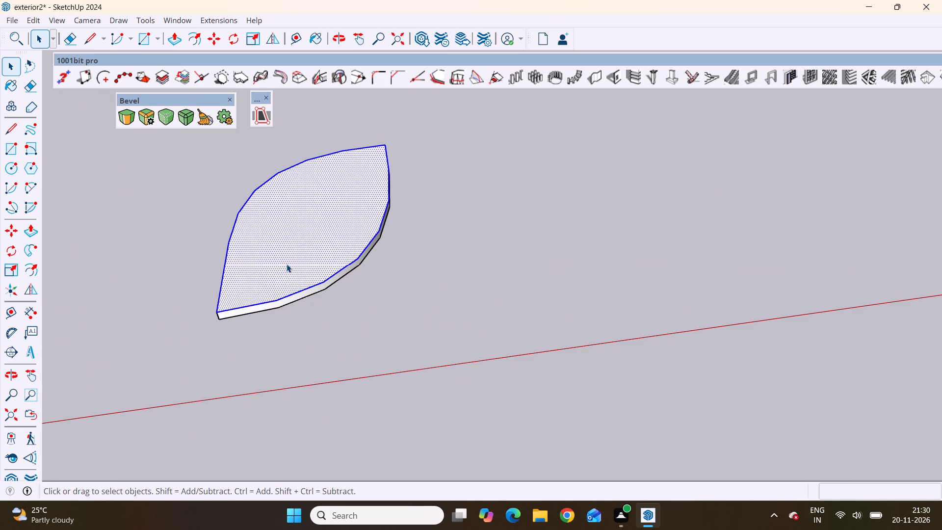
scroll(304, 323, down, 1)
middle_drag(304, 323, 322, 225)
scroll(300, 260, up, 3)
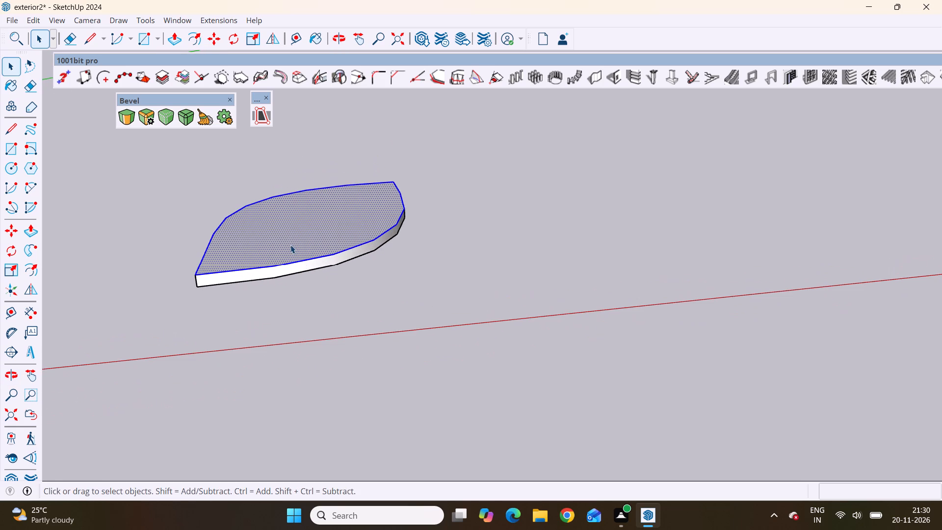
double_click(290, 243)
scroll(304, 305, down, 2)
middle_drag(305, 318, 261, 143)
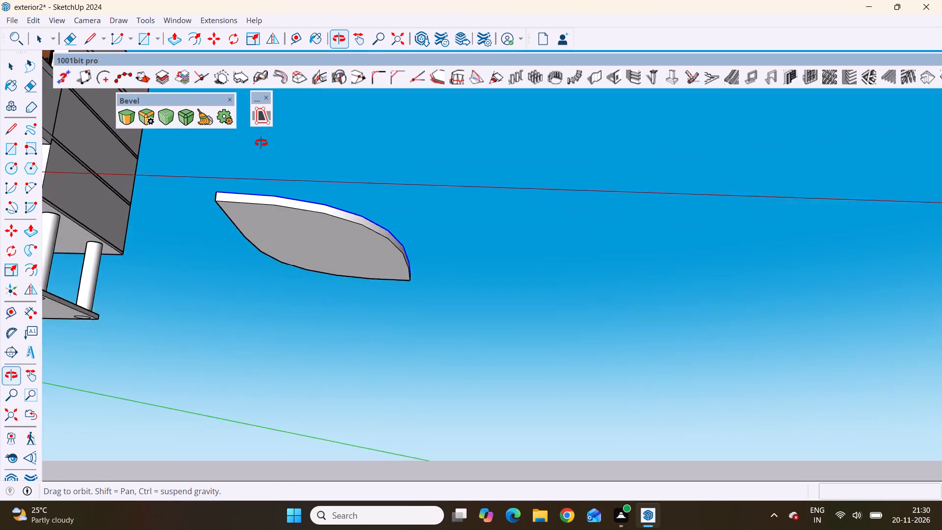
middle_drag(261, 143, 269, 152)
middle_drag(317, 219, 327, 380)
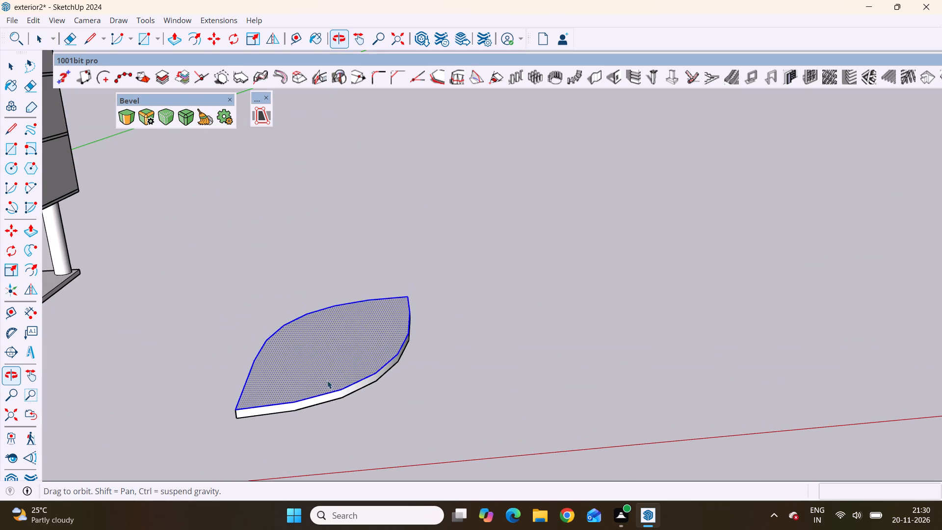
Select the whole leaf-shaped slab and examine its size and proportions against the house from several angles.
triple_click(318, 366)
scroll(318, 367, down, 7)
middle_drag(335, 387, 366, 431)
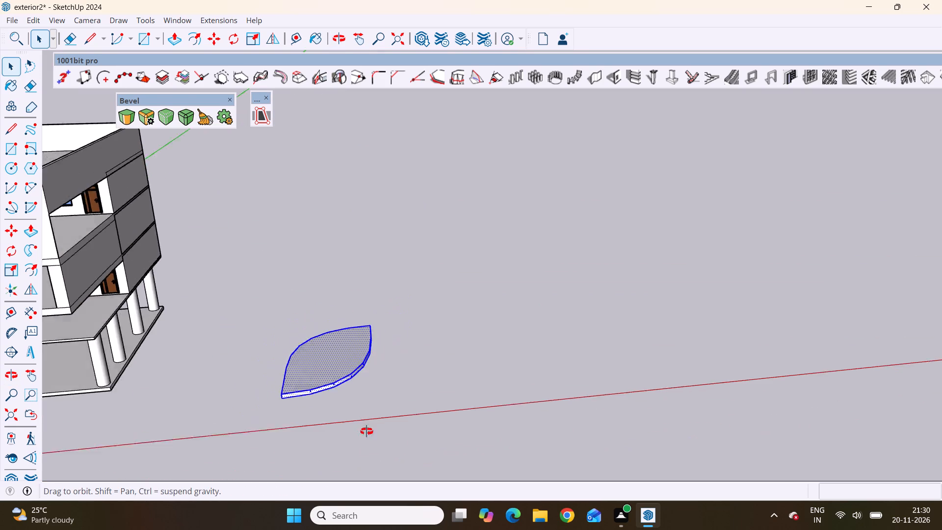
middle_drag(366, 431, 348, 423)
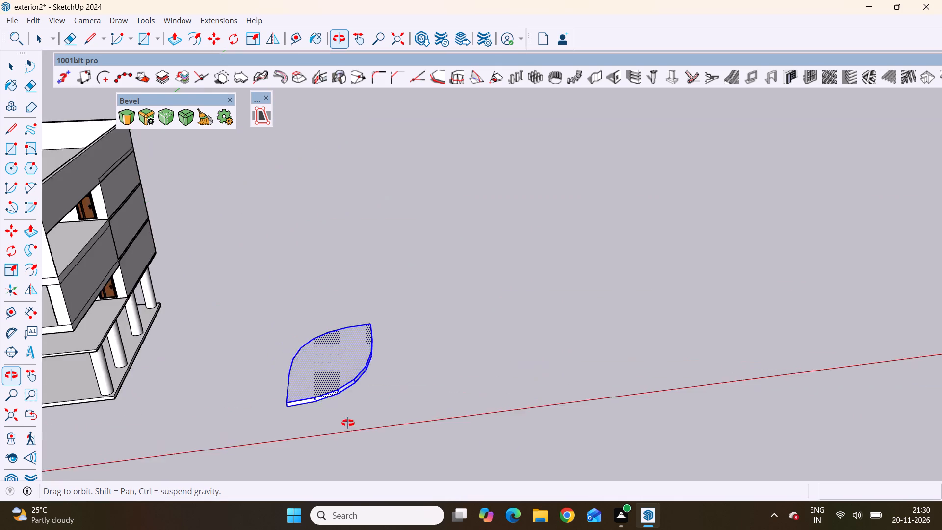
middle_drag(348, 423, 348, 427)
scroll(348, 426, down, 1)
scroll(320, 386, up, 2)
scroll(315, 329, down, 8)
middle_drag(317, 420, 270, 399)
scroll(310, 347, up, 2)
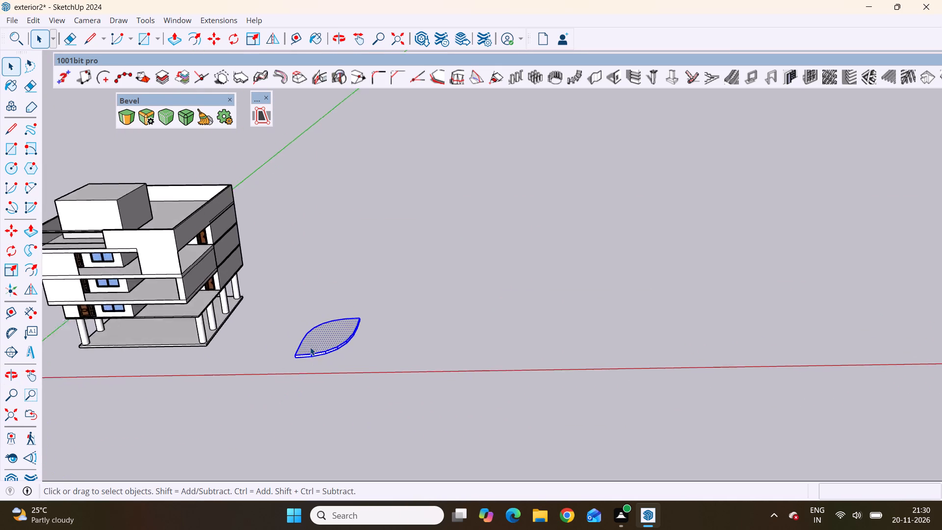
scroll(310, 347, up, 6)
middle_drag(309, 387, 356, 386)
scroll(363, 353, down, 3)
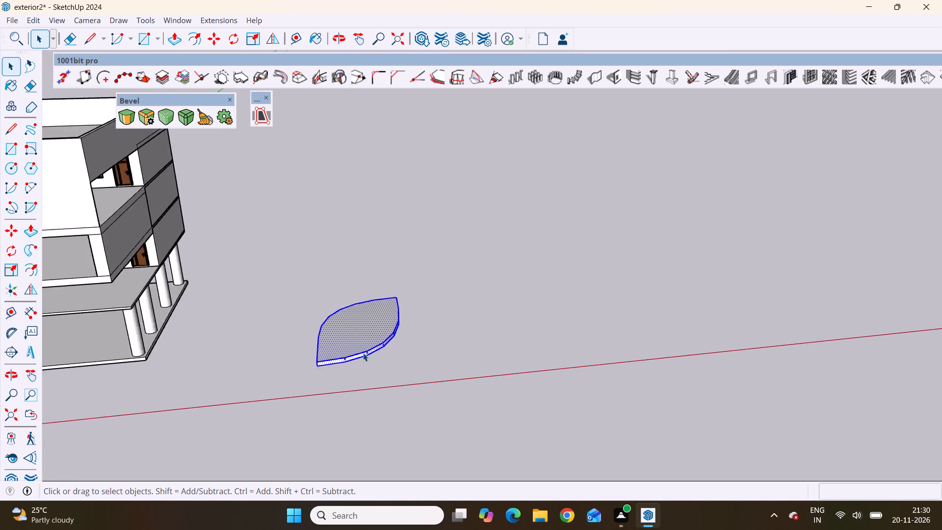
scroll(363, 353, down, 1)
scroll(364, 352, up, 1)
middle_drag(368, 350, 359, 427)
scroll(359, 428, up, 1)
scroll(305, 332, up, 3)
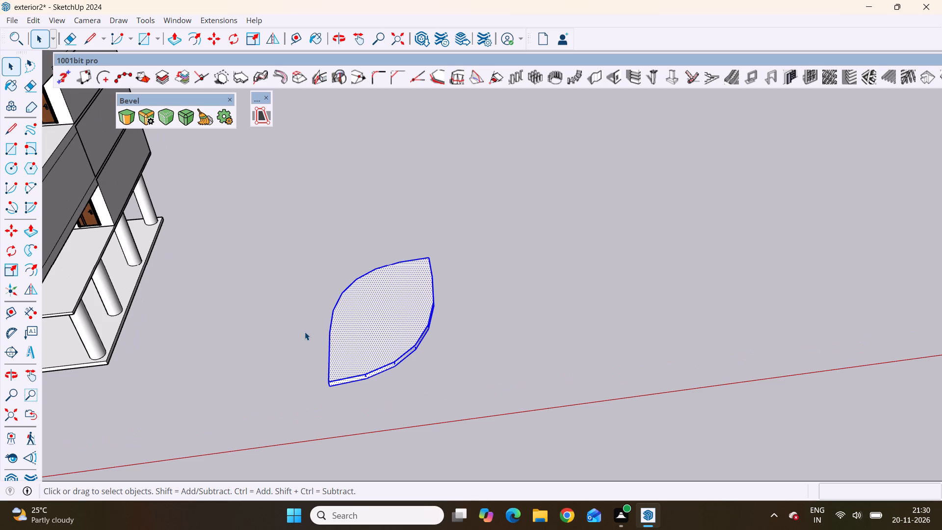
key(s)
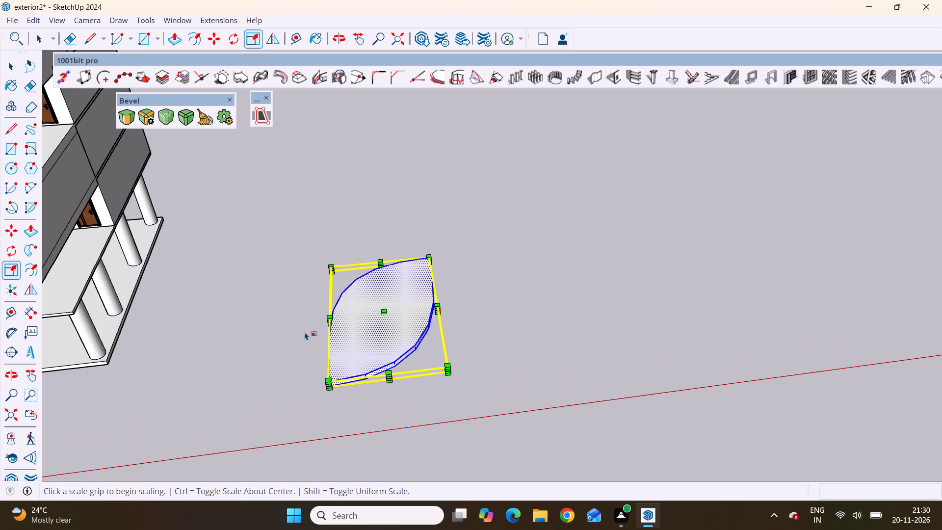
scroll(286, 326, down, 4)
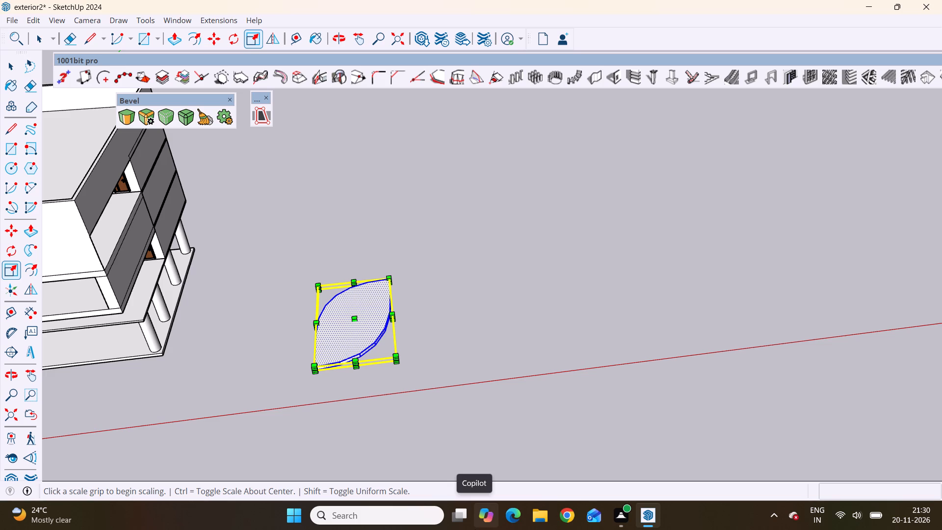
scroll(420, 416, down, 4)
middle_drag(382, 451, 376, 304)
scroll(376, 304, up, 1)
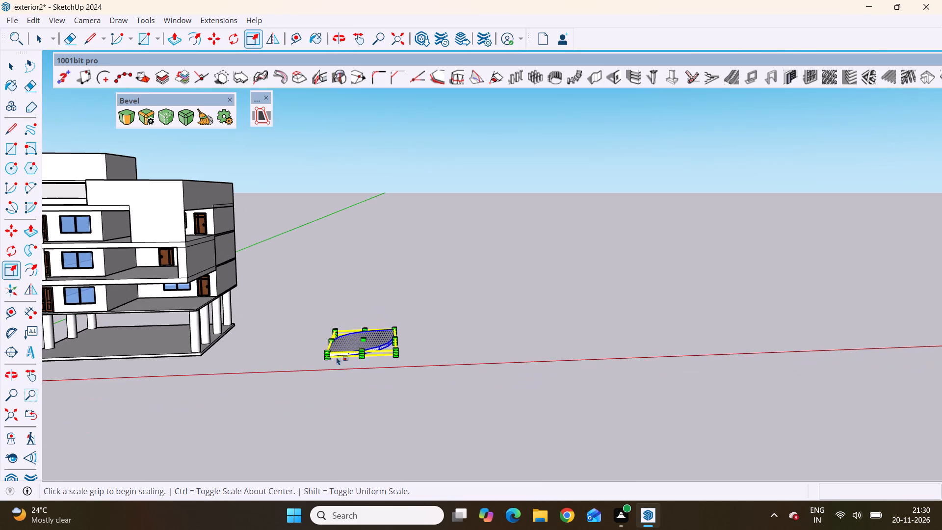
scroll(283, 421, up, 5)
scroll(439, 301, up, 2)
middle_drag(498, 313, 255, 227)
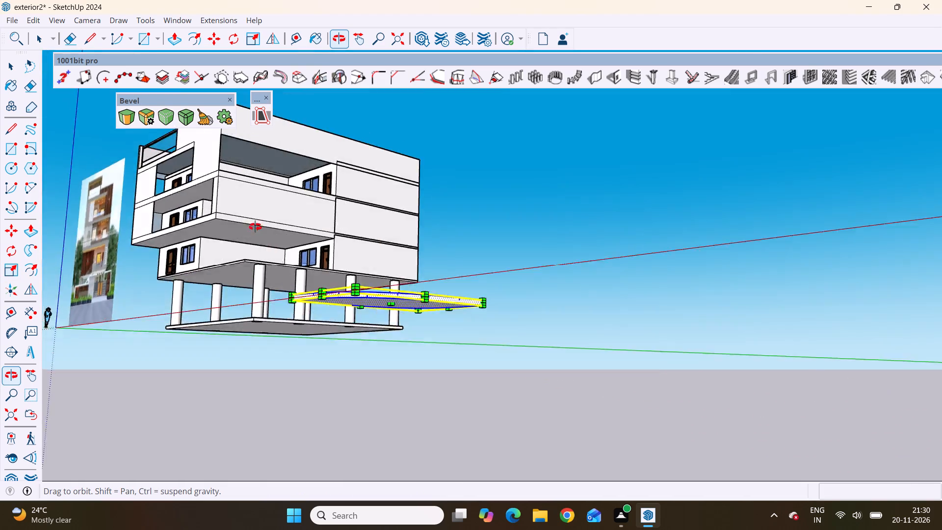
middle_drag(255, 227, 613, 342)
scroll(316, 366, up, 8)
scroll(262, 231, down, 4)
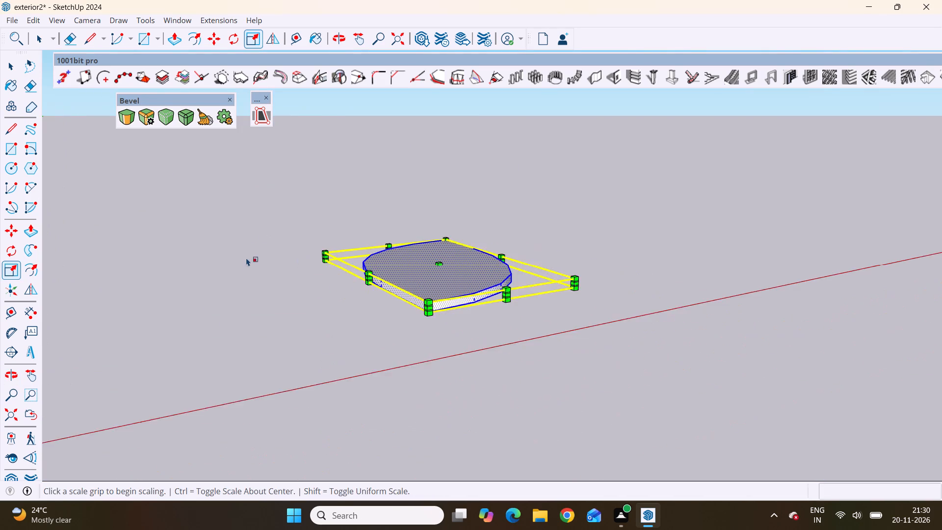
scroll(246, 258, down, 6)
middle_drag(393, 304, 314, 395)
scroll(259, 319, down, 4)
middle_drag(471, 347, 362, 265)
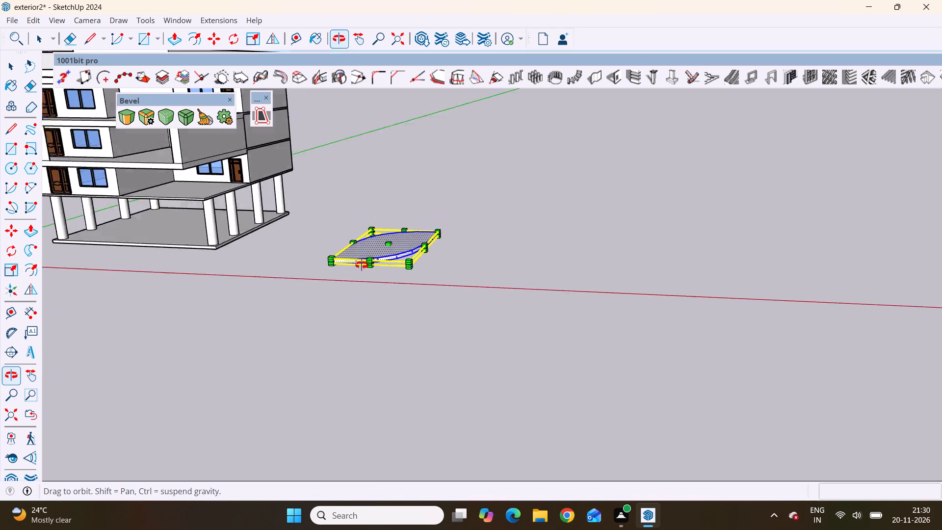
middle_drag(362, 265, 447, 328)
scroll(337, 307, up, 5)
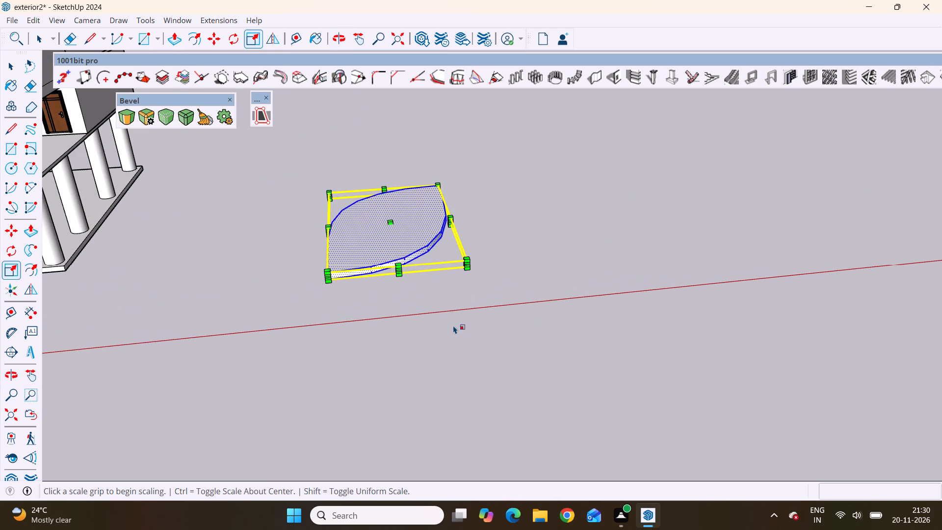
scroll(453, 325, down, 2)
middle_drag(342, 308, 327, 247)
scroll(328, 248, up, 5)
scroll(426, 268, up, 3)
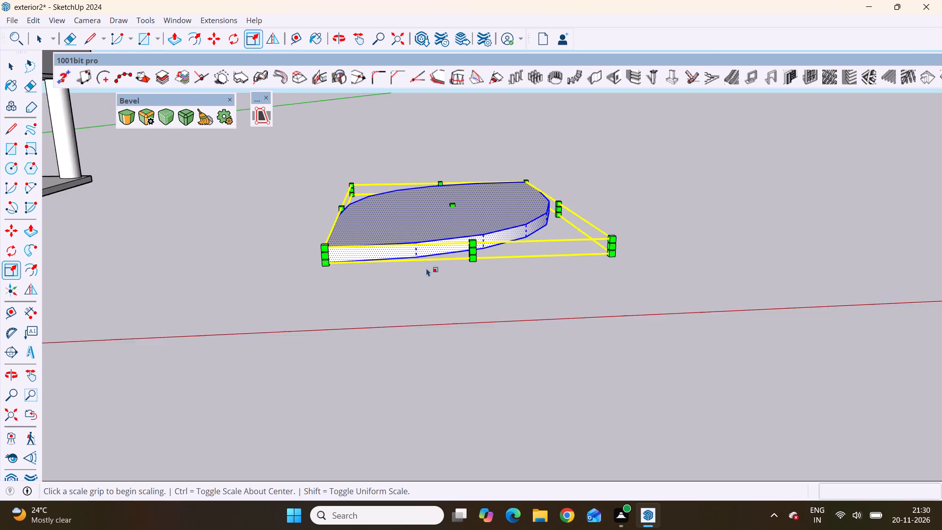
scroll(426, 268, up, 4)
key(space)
Clear the whole-slab selection and select only the leaf-shaped slab's top face with its bounding edges.
scroll(513, 258, down, 5)
scroll(501, 311, up, 1)
scroll(501, 311, down, 15)
scroll(460, 294, up, 5)
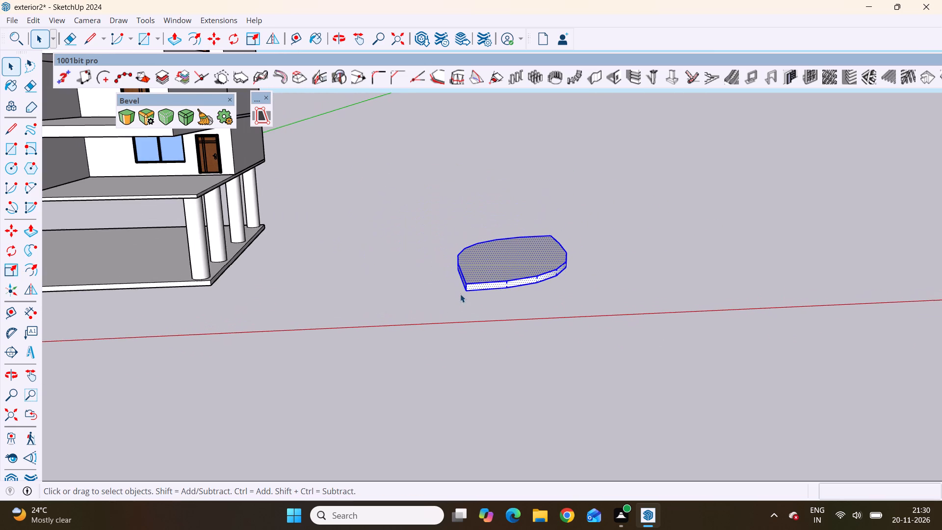
click(448, 275)
double_click(515, 266)
scroll(496, 311, down, 3)
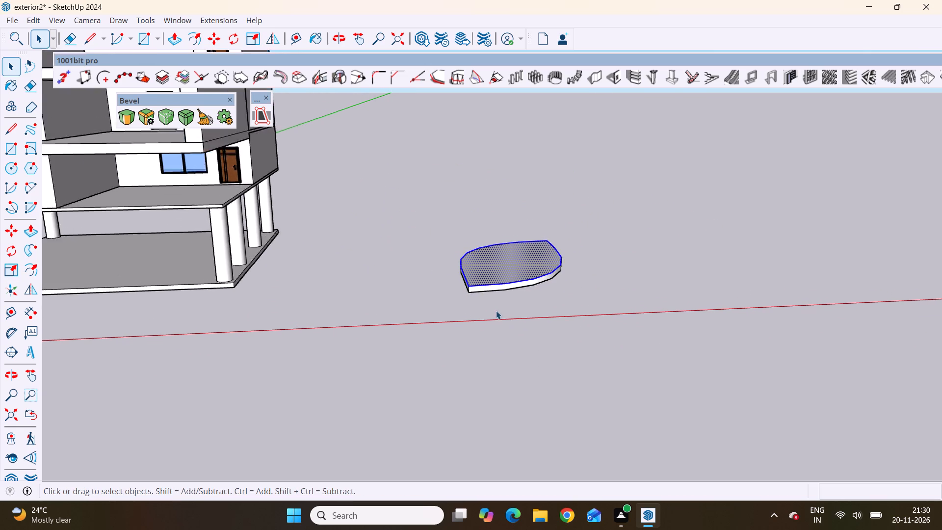
Select the whole leaf-shaped slab and examine its outline and thickness beside the house from low, front and elevated views.
middle_drag(496, 318, 518, 289)
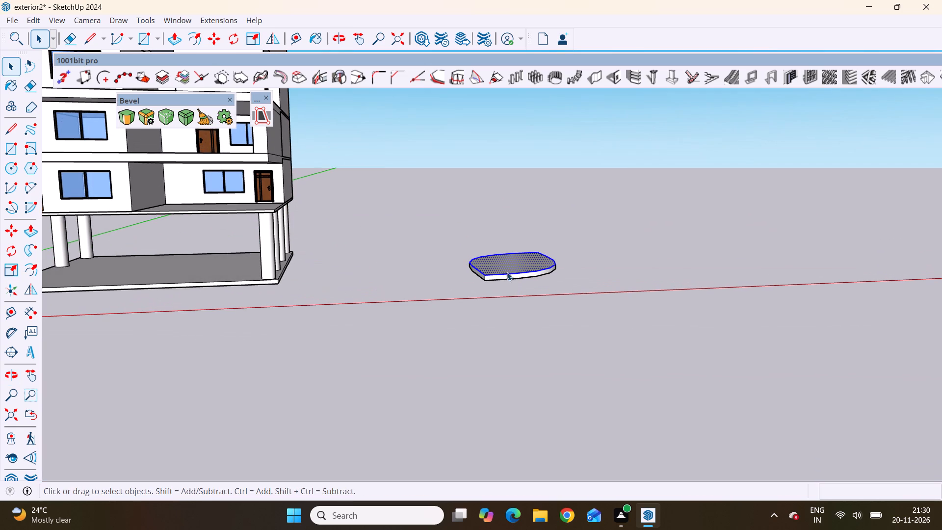
triple_click(507, 271)
middle_drag(528, 243, 531, 294)
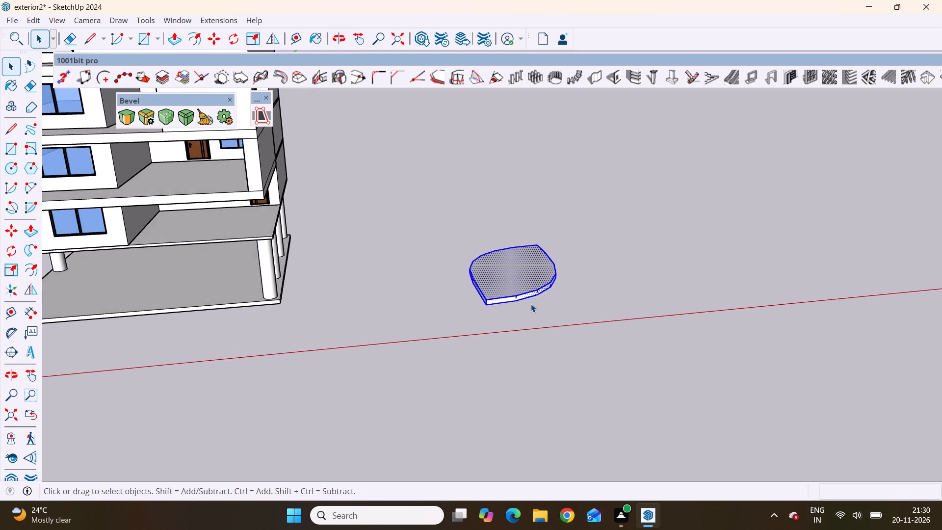
scroll(531, 304, up, 5)
scroll(515, 309, down, 4)
middle_drag(549, 286, 524, 238)
scroll(549, 286, up, 1)
scroll(524, 238, up, 5)
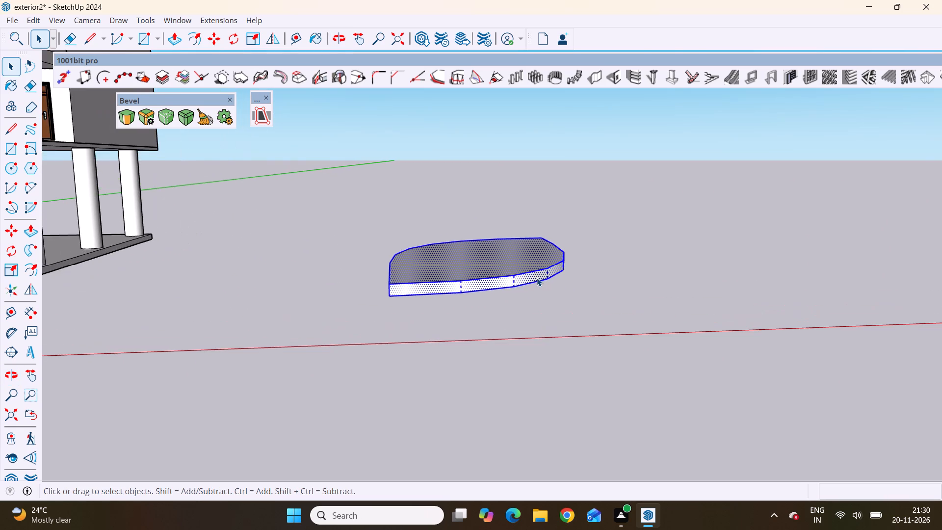
scroll(544, 248, down, 1)
middle_drag(547, 243, 547, 358)
scroll(568, 218, down, 8)
middle_drag(544, 318, 504, 255)
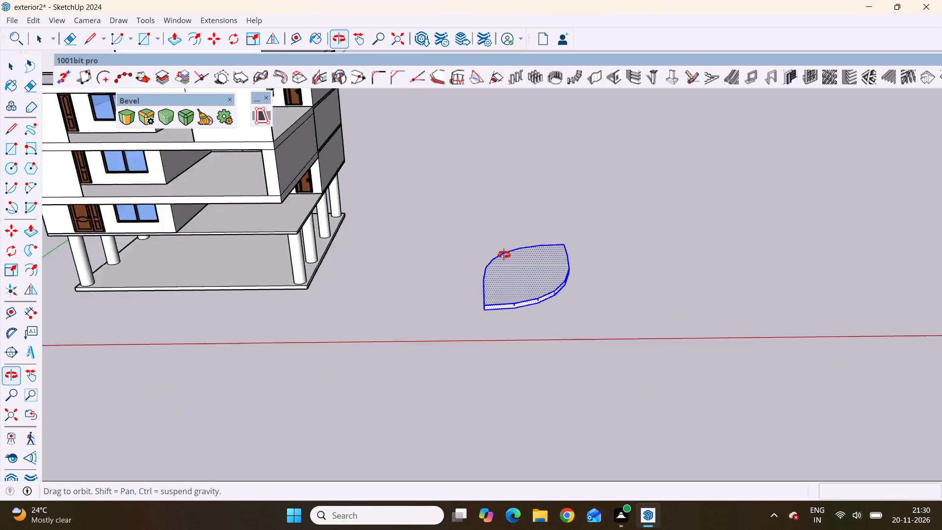
middle_drag(504, 255, 542, 279)
scroll(548, 324, down, 5)
middle_drag(527, 336, 510, 258)
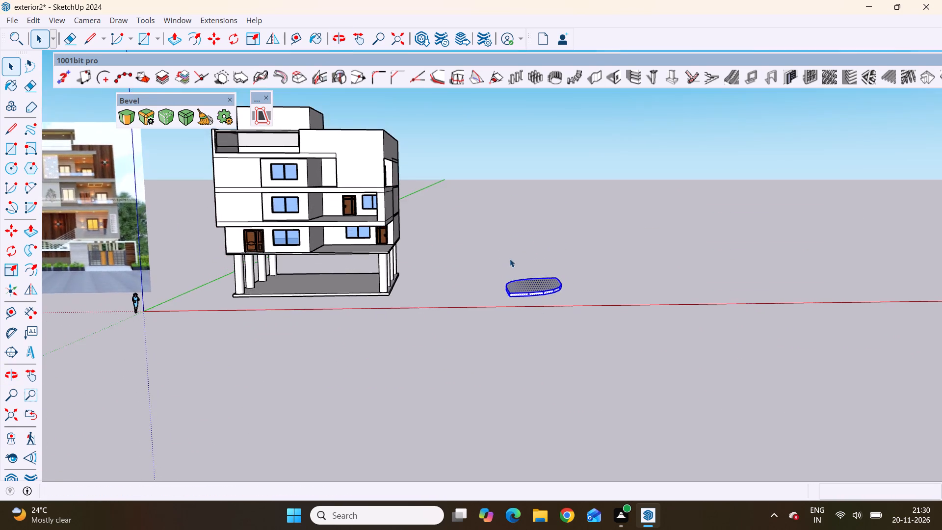
scroll(539, 311, up, 4)
scroll(508, 242, up, 3)
middle_drag(522, 268, 522, 308)
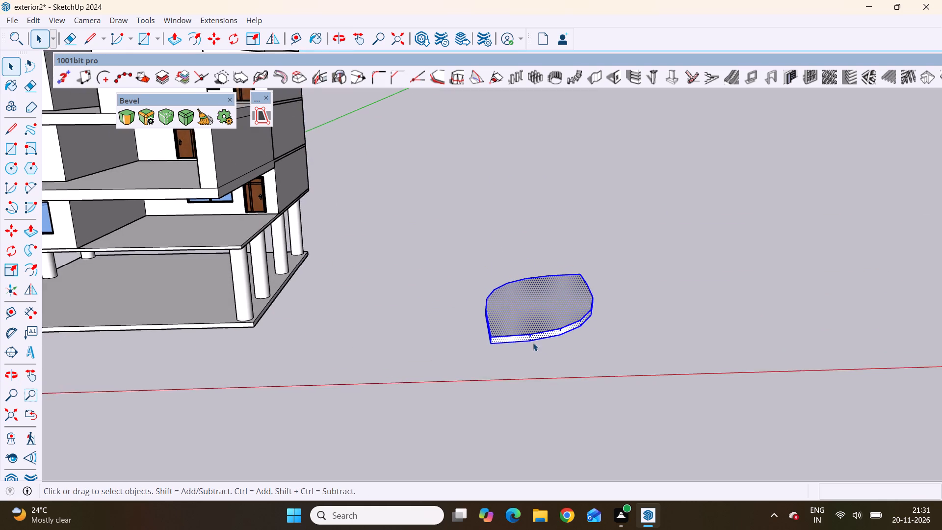
scroll(534, 342, up, 2)
scroll(564, 260, down, 9)
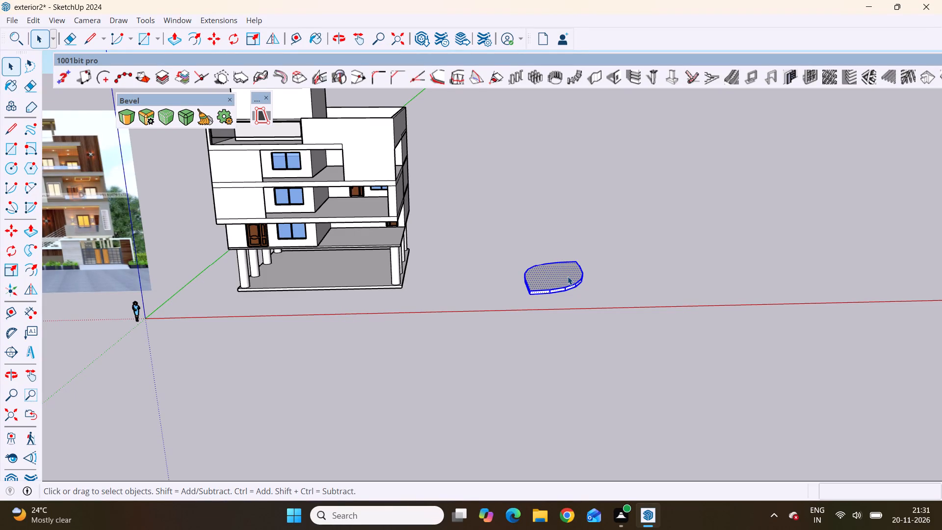
scroll(467, 318, down, 6)
scroll(600, 298, up, 10)
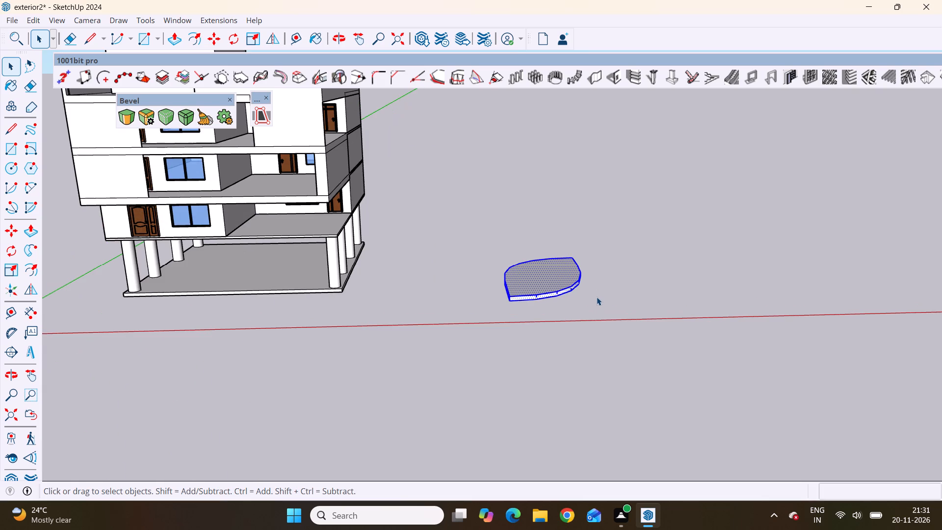
scroll(545, 303, down, 4)
middle_drag(540, 326, 547, 262)
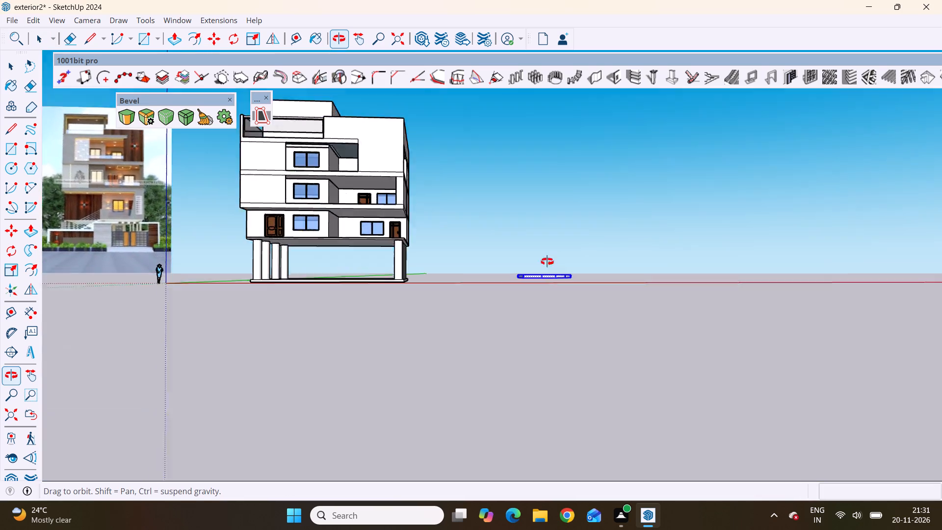
middle_drag(547, 262, 548, 387)
scroll(431, 340, down, 6)
scroll(545, 330, up, 5)
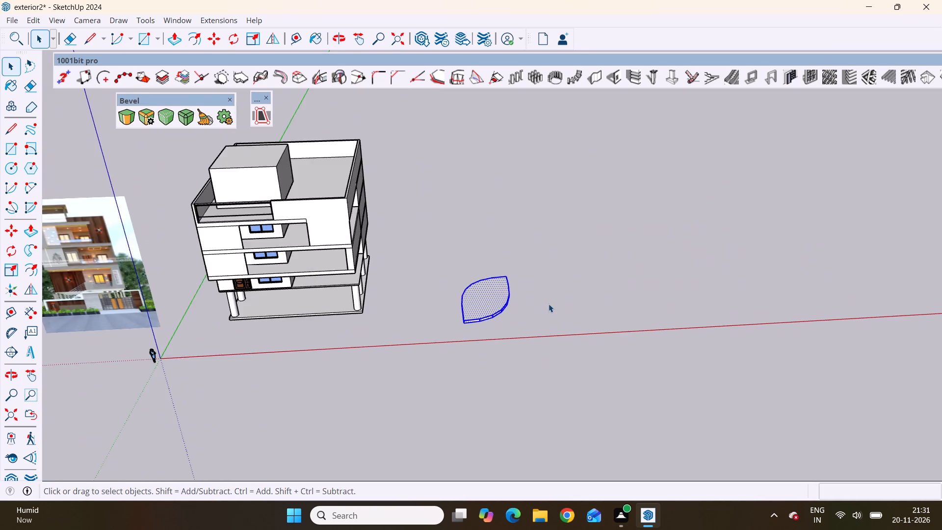
scroll(549, 304, up, 4)
scroll(418, 331, down, 4)
scroll(395, 333, up, 3)
scroll(395, 333, down, 3)
scroll(507, 308, up, 4)
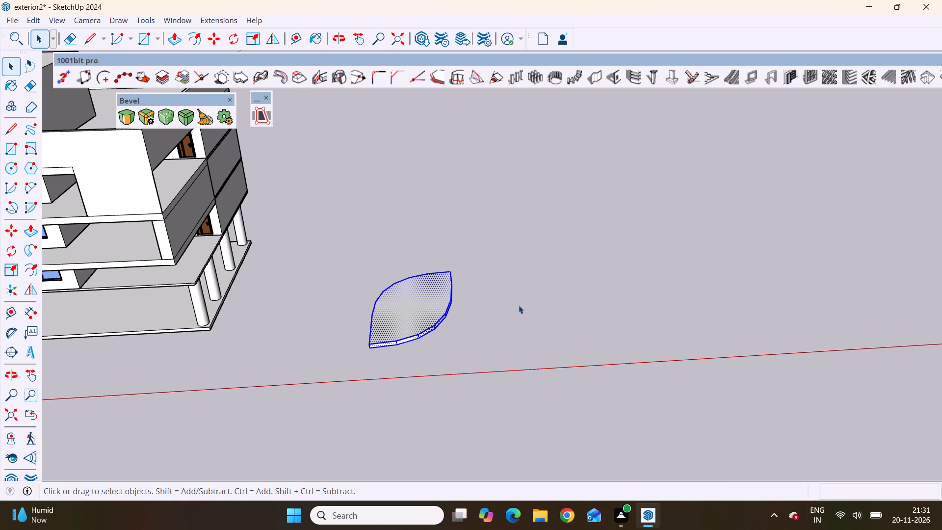
Draw a rectangle about 17' 3" by 32' 3" on the ground beside the leaf-shaped slab, on the side away from the house.
key(r)
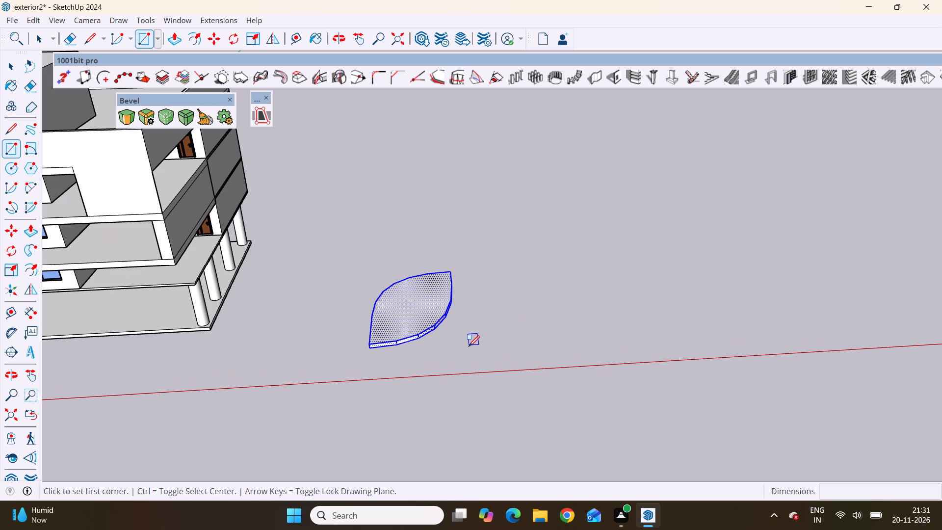
scroll(415, 320, down, 5)
scroll(531, 337, up, 6)
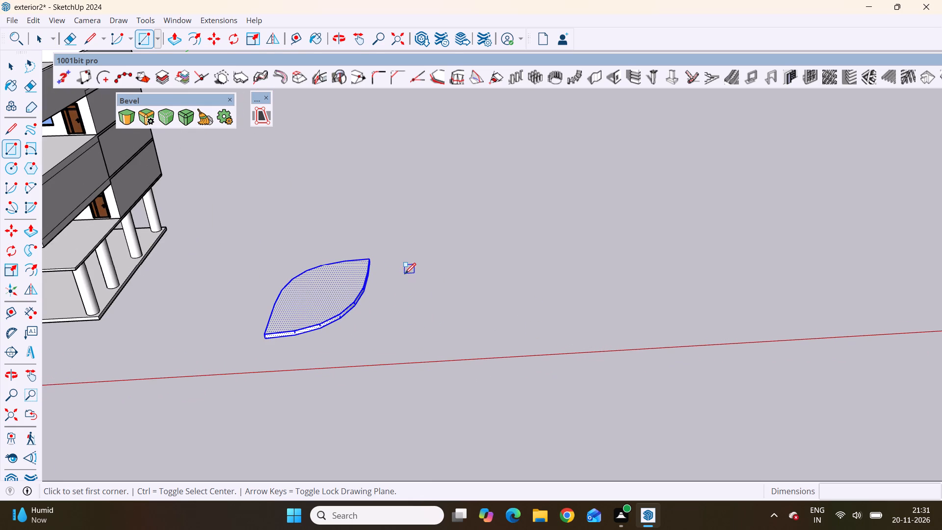
click(405, 274)
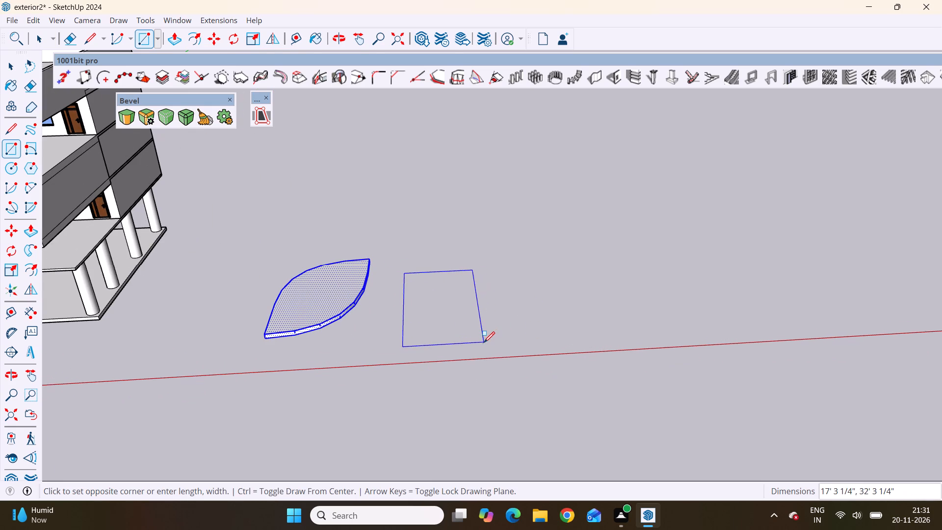
click(484, 343)
scroll(522, 346, down, 4)
middle_drag(486, 380, 475, 348)
scroll(475, 349, up, 1)
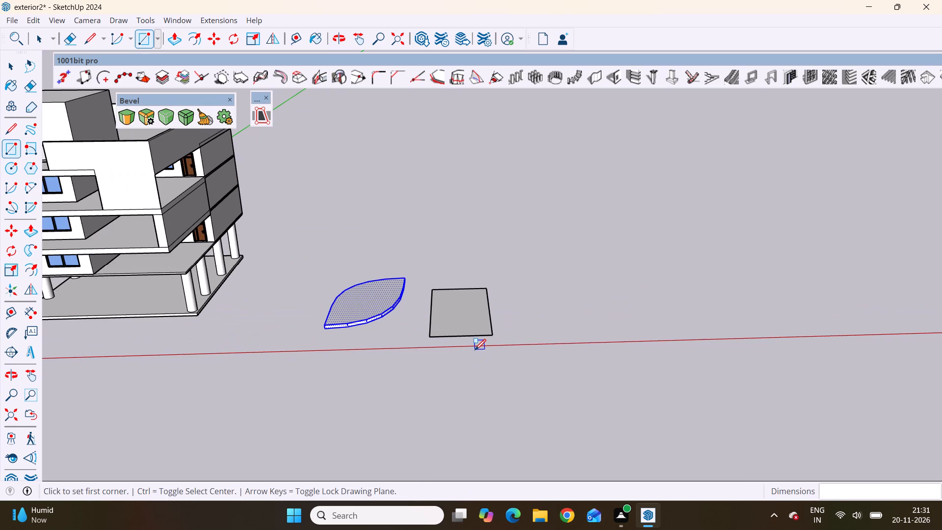
Push/Pull the new rectangle up into a slab about 2' 5 5/8" thick, taking the height from the leaf-shaped slab's edge.
key(space)
double_click(449, 313)
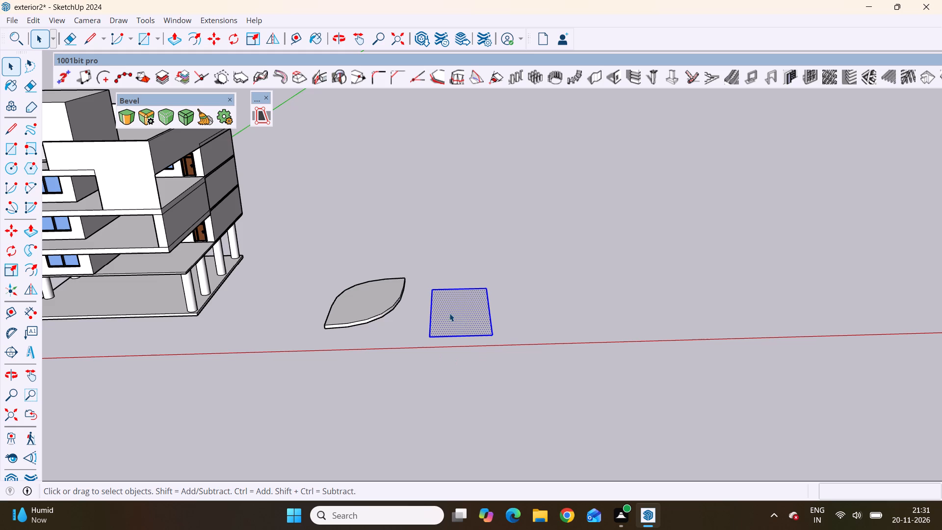
scroll(471, 322, up, 4)
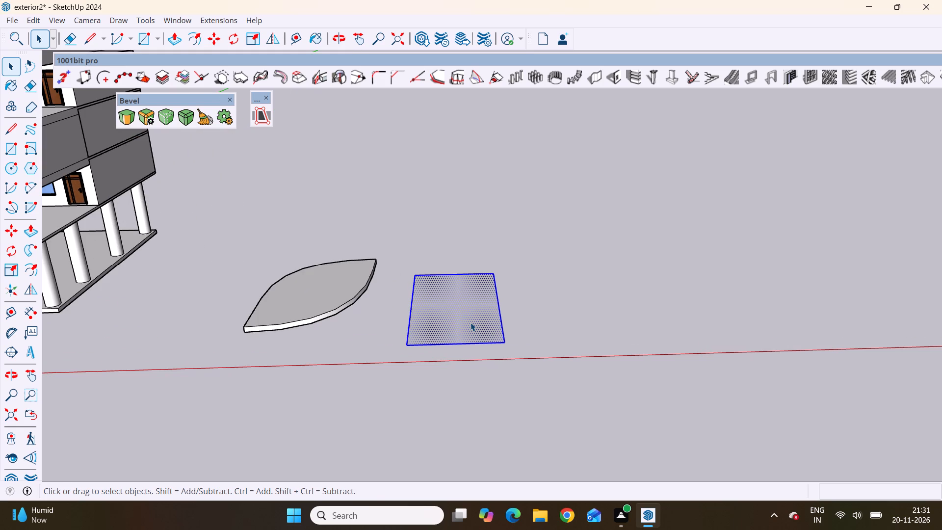
key(p)
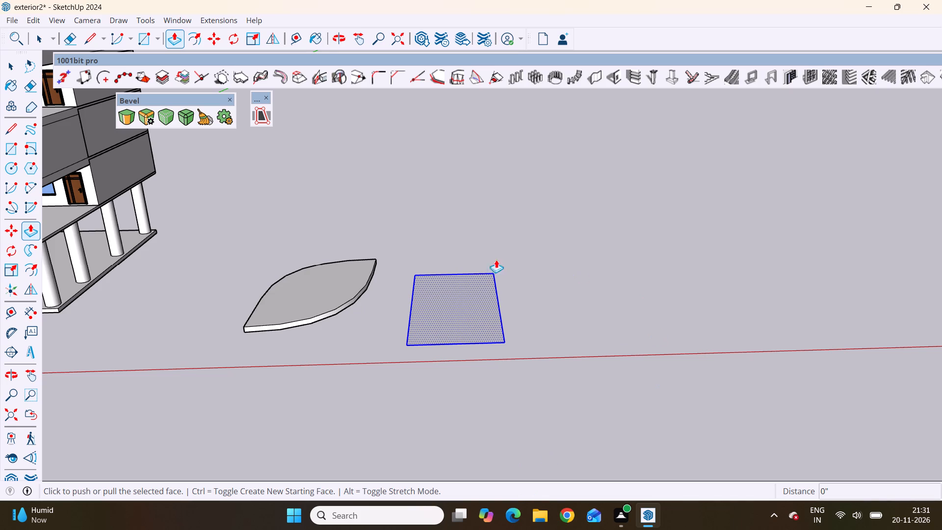
scroll(463, 310, down, 2)
scroll(477, 340, up, 6)
middle_drag(494, 355, 465, 285)
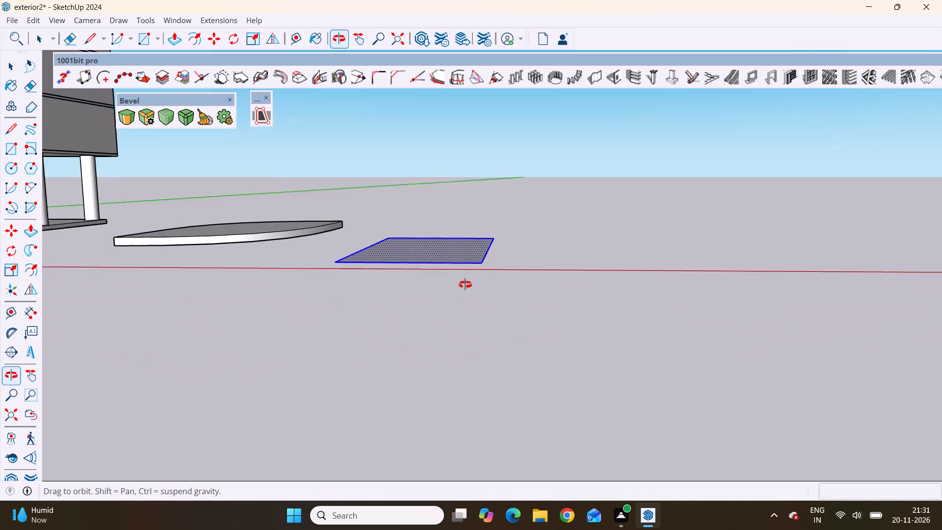
middle_drag(465, 285, 520, 331)
click(477, 289)
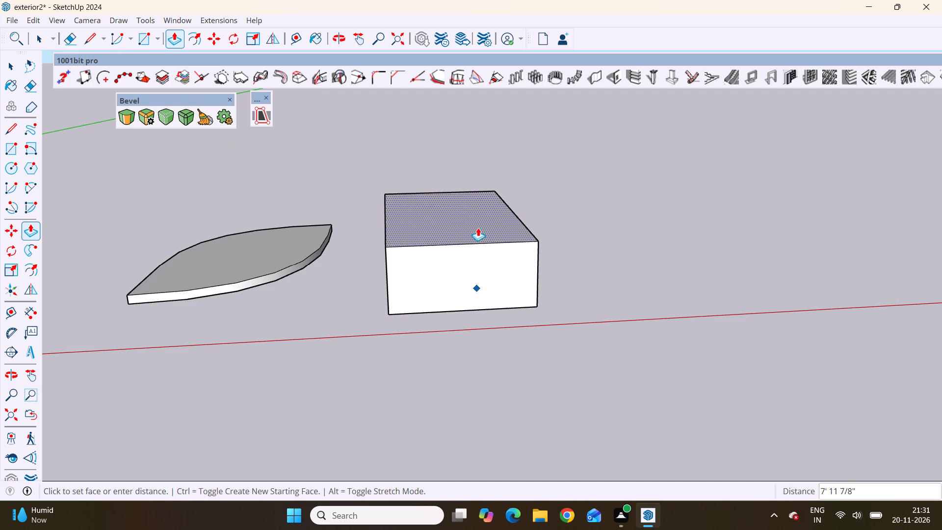
scroll(471, 259, down, 3)
middle_drag(479, 257, 458, 309)
scroll(464, 289, up, 1)
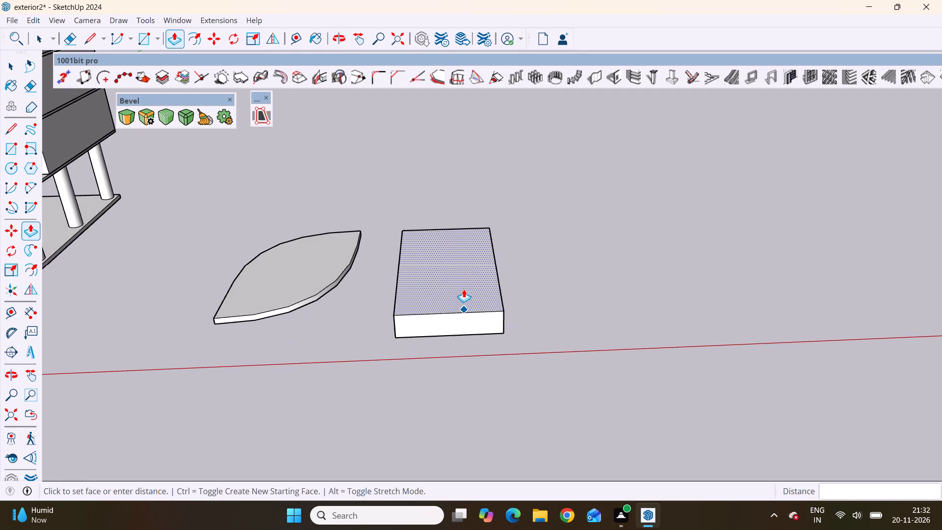
scroll(464, 289, up, 3)
scroll(555, 239, down, 4)
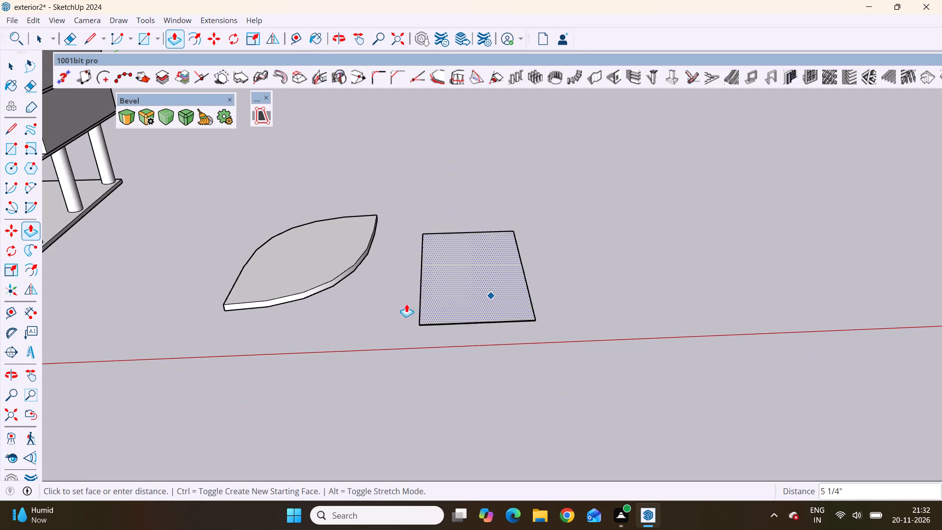
middle_drag(392, 306, 433, 278)
scroll(442, 254, up, 1)
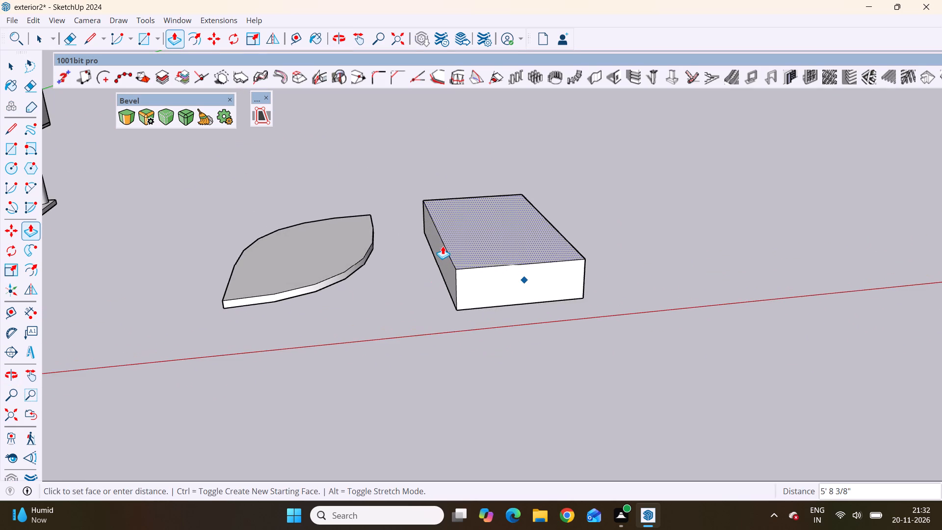
scroll(441, 278, up, 4)
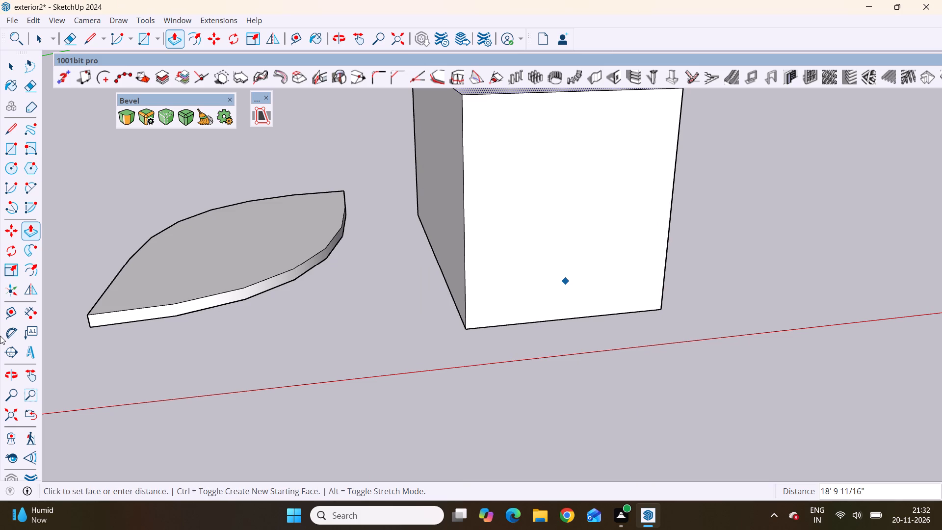
scroll(37, 422, down, 2)
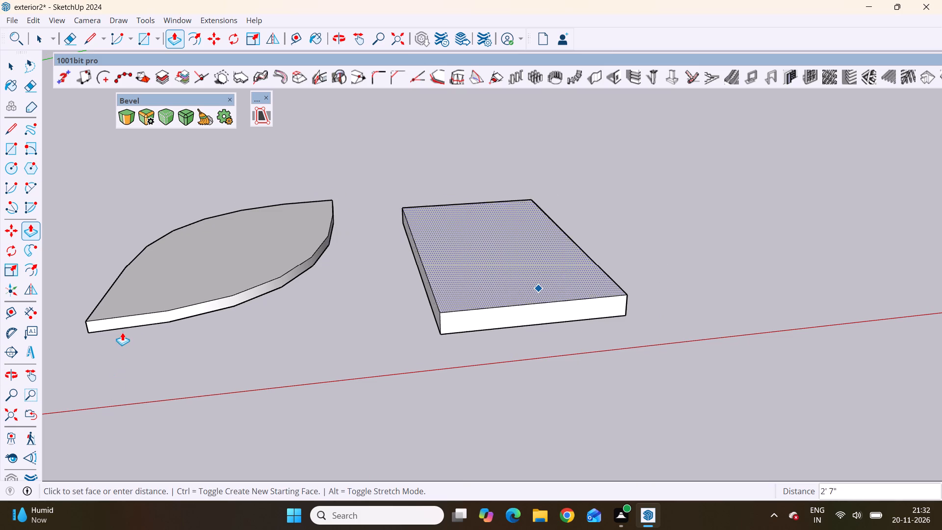
click(303, 264)
scroll(436, 218, down, 6)
middle_drag(479, 297, 444, 295)
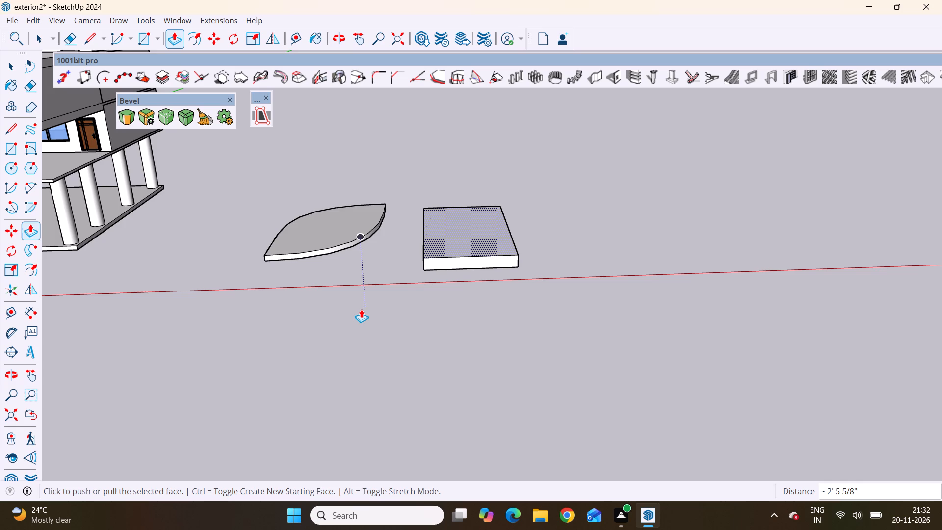
key(space)
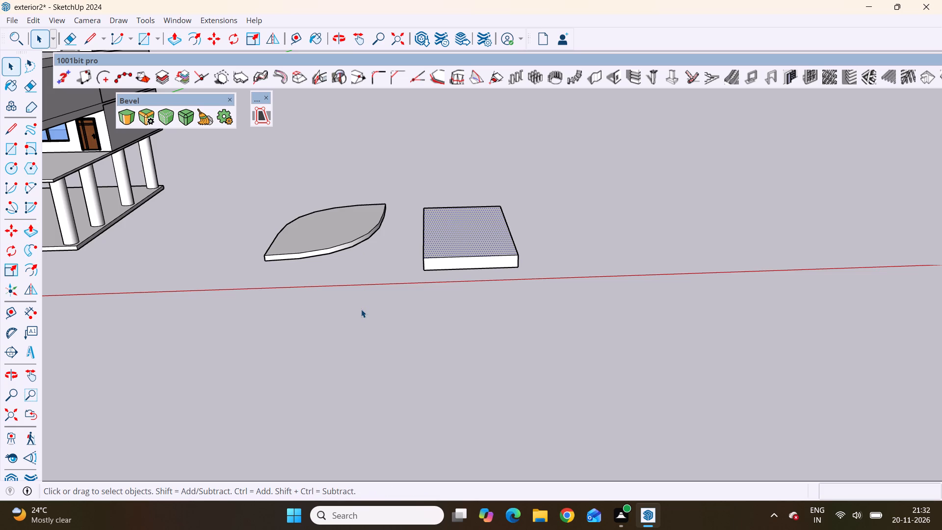
Select the whole rectangular slab and compare its size and thickness with the leaf-shaped slab.
scroll(192, 97, down, 3)
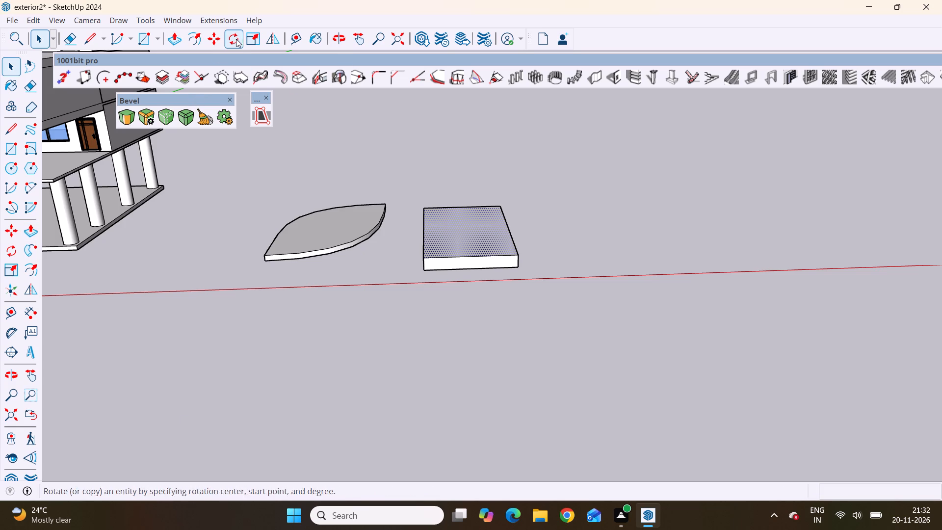
scroll(238, 38, up, 1)
scroll(345, 176, down, 2)
middle_drag(415, 231, 484, 218)
scroll(471, 219, up, 5)
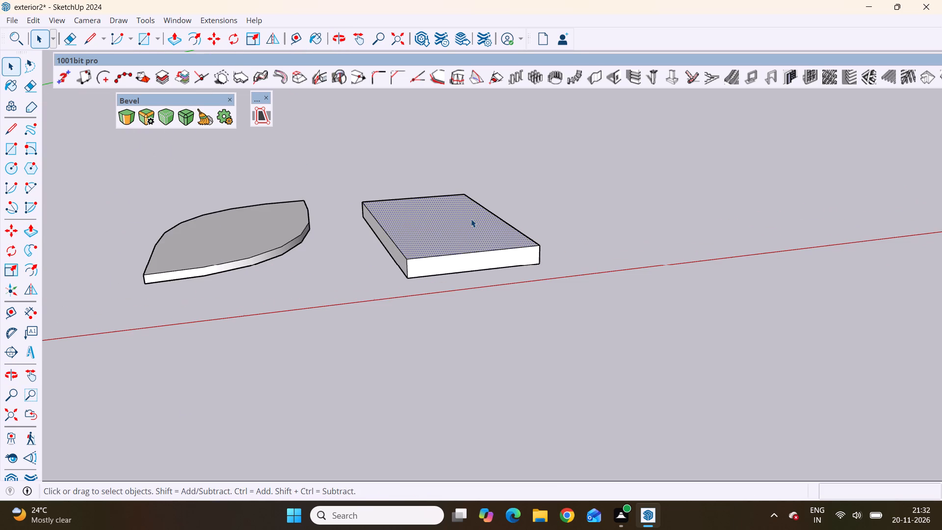
double_click(419, 246)
double_click(457, 233)
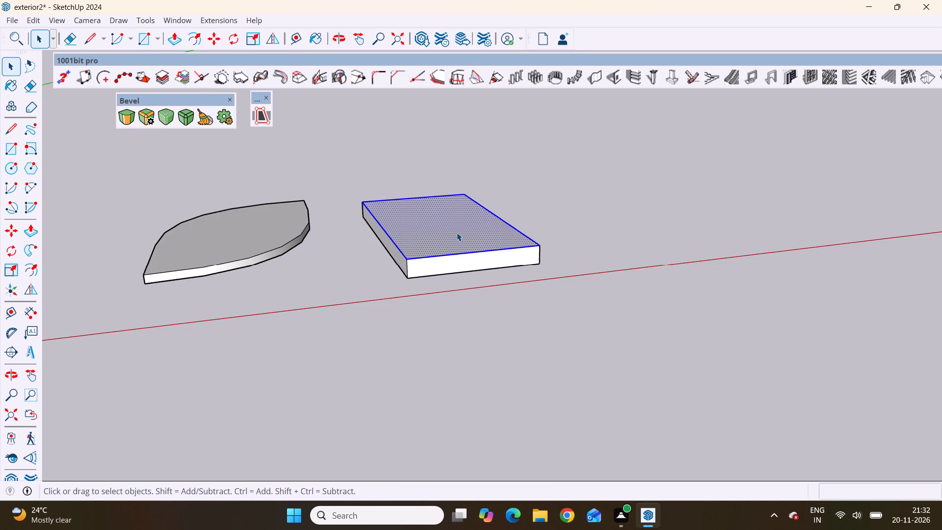
triple_click(453, 242)
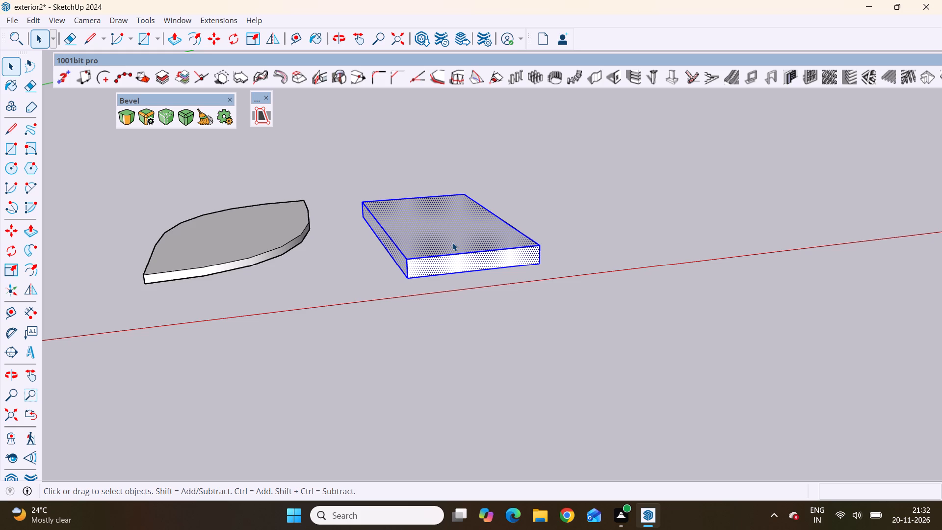
scroll(273, 252, down, 7)
scroll(345, 336, up, 1)
scroll(386, 229, down, 7)
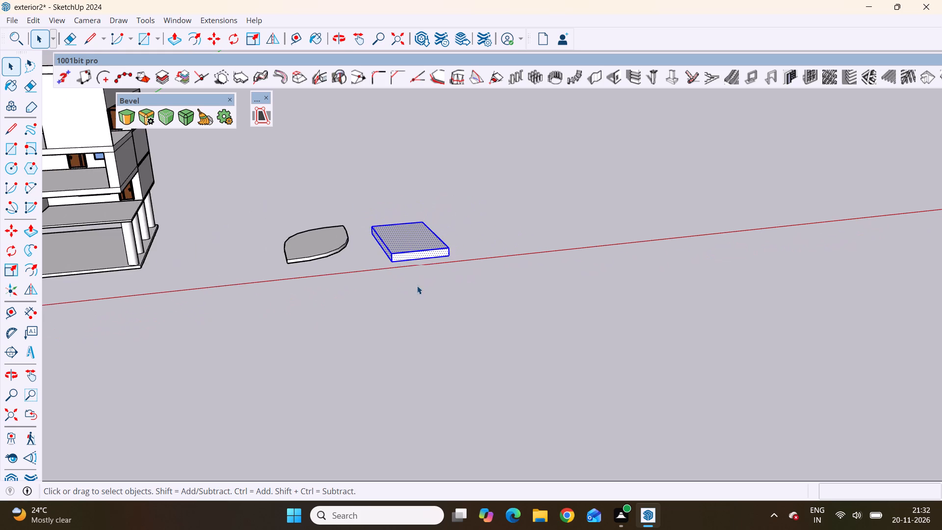
middle_drag(386, 291, 374, 273)
scroll(373, 273, up, 10)
Bevel the rectangular slab's vertical corner edge nearest the leaf-shaped slab and the red axis into a rounded corner, offset about 7' 8", 6 segments.
click(314, 266)
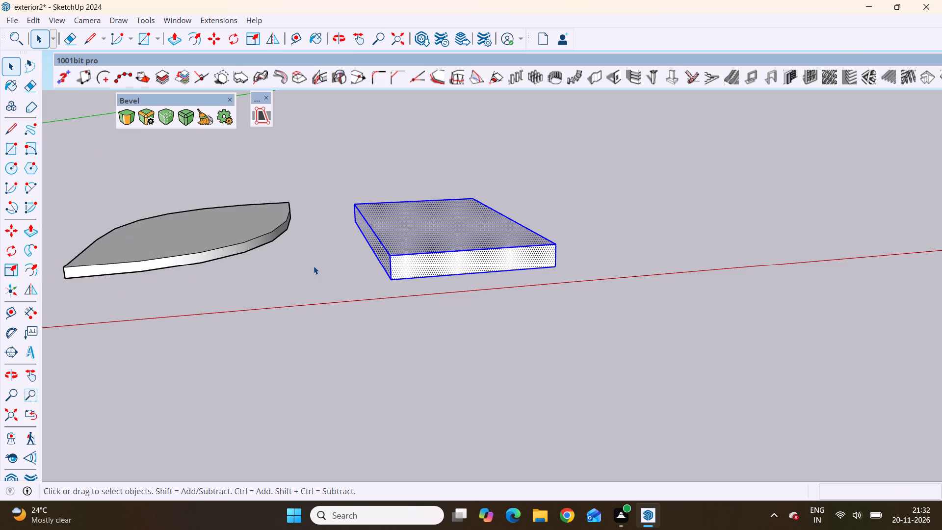
scroll(353, 296, up, 2)
middle_drag(353, 296, 396, 309)
scroll(419, 272, up, 6)
click(430, 274)
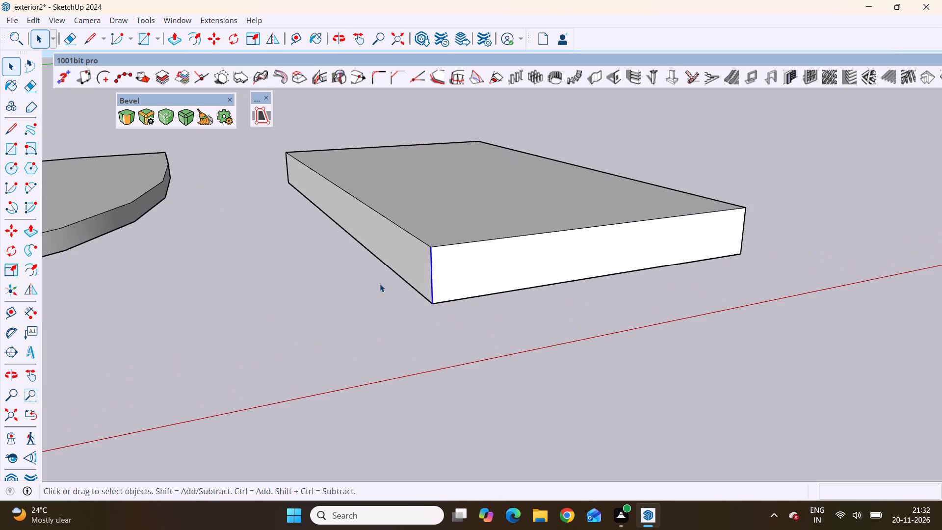
scroll(379, 284, up, 2)
scroll(371, 294, down, 2)
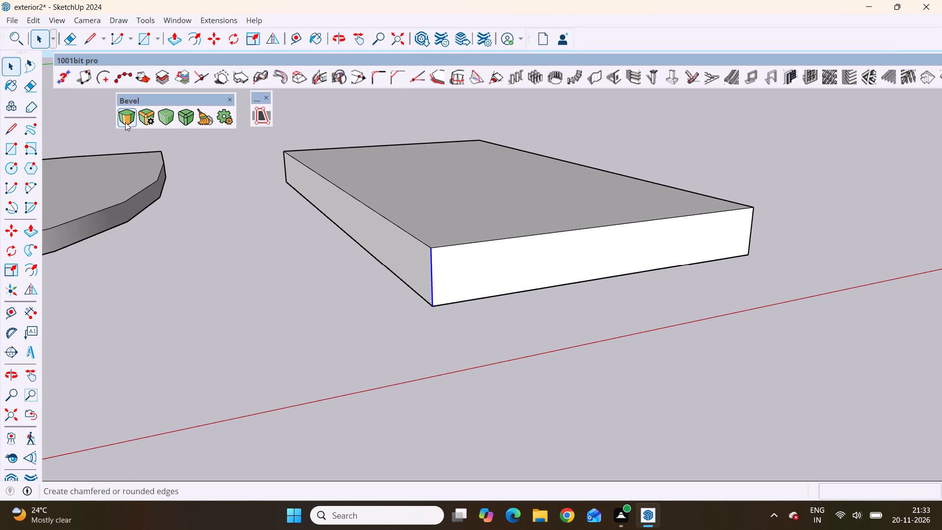
click(128, 124)
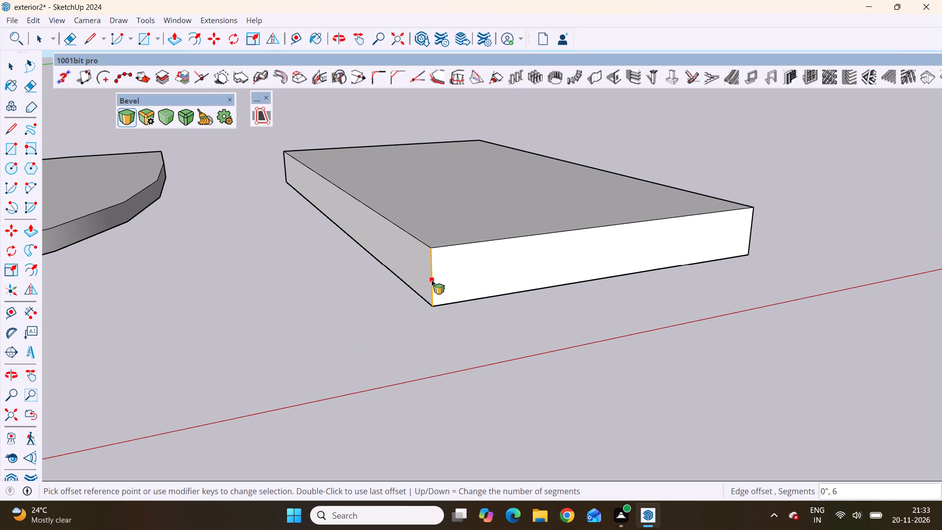
click(432, 278)
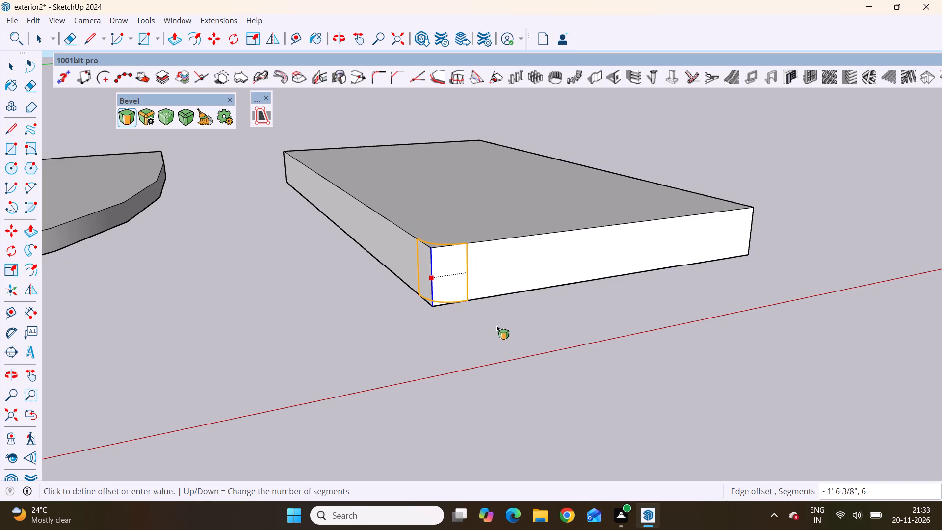
middle_drag(519, 299, 539, 430)
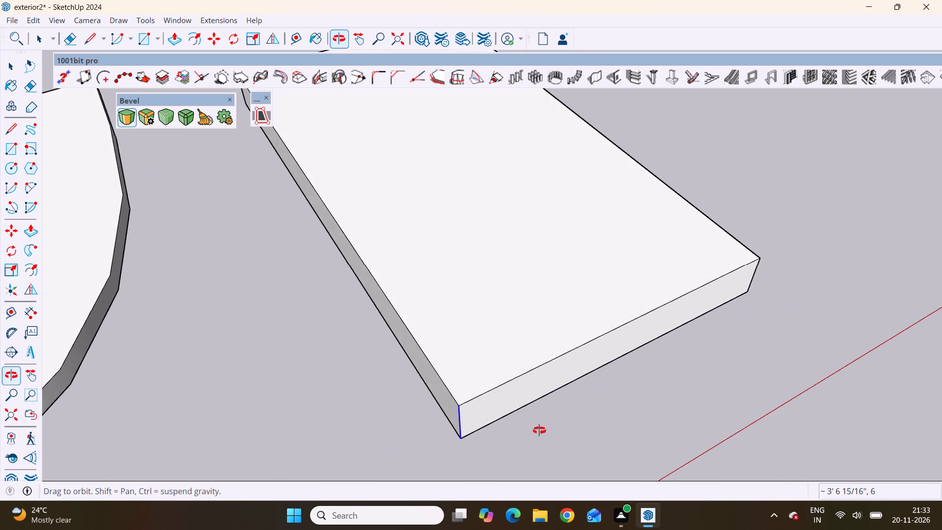
middle_drag(539, 430, 539, 431)
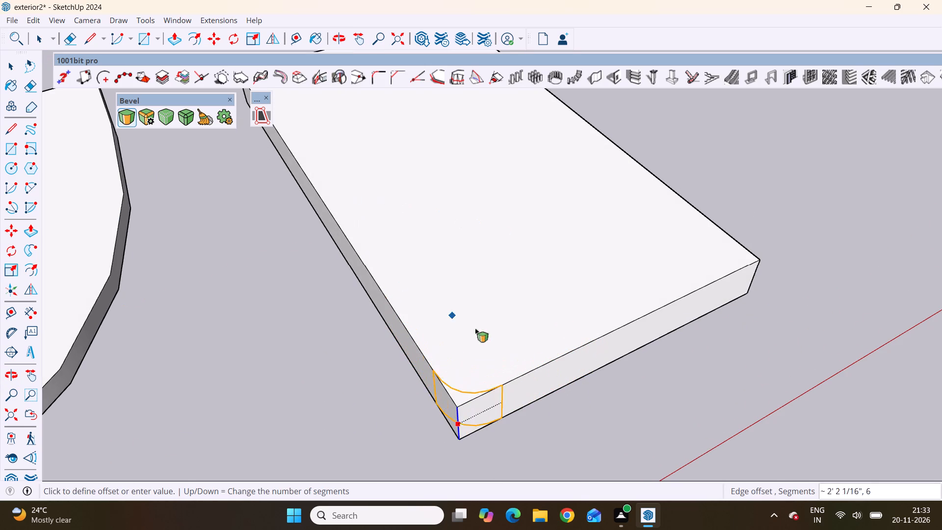
click(615, 384)
scroll(330, 293, down, 6)
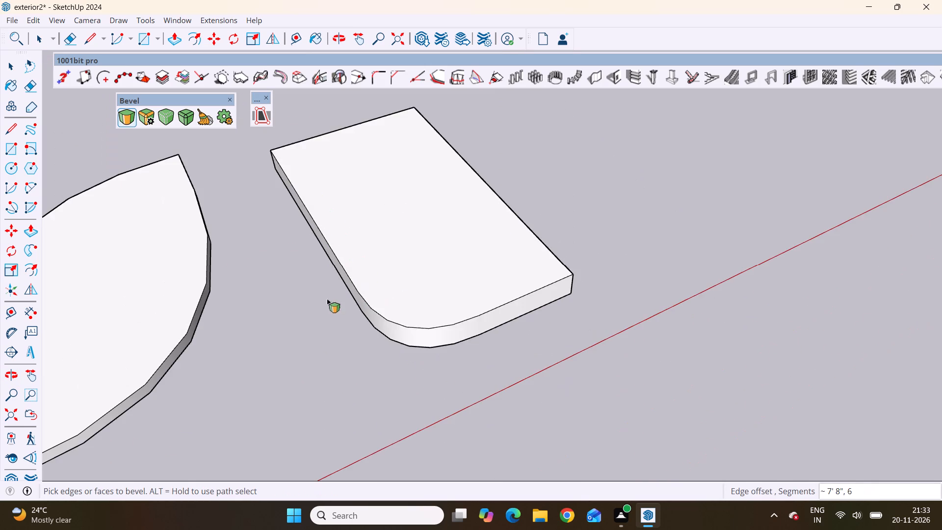
Bevel the diagonally opposite vertical corner edge of the rectangular slab into a larger rounded corner, offset about 16' 2 7/16", 6 segments.
middle_drag(472, 310, 289, 382)
scroll(290, 312, down, 10)
middle_drag(514, 190, 12, 326)
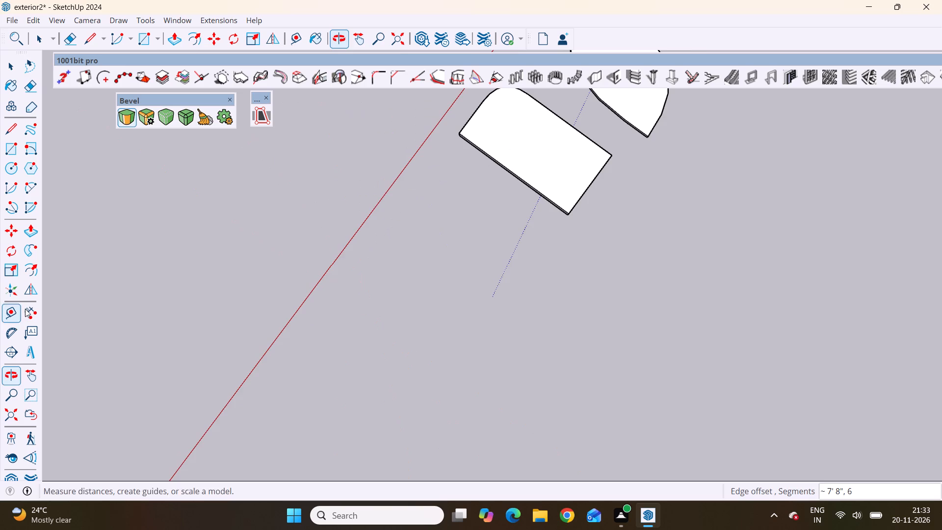
scroll(135, 235, down, 6)
middle_drag(308, 247, 347, 75)
scroll(475, 303, up, 5)
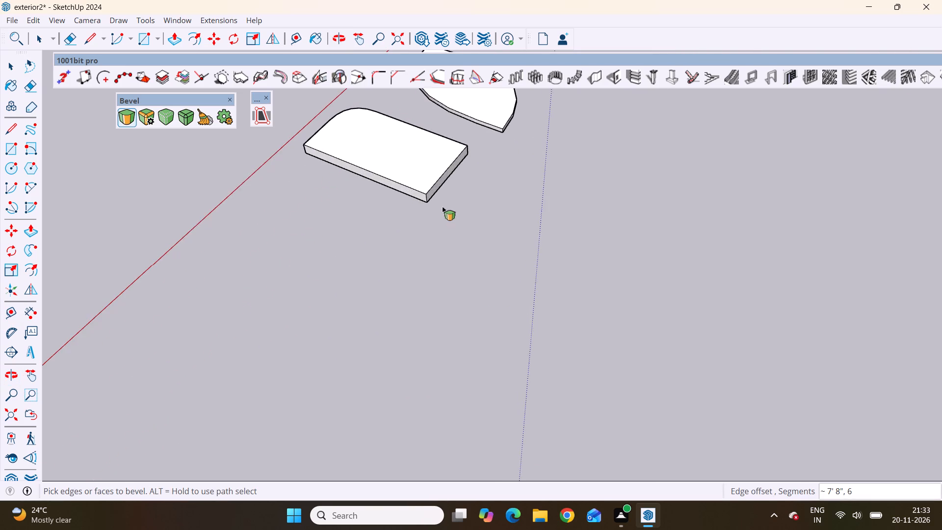
scroll(442, 207, up, 2)
scroll(473, 294, down, 4)
scroll(452, 156, up, 4)
middle_drag(432, 199, 425, 114)
scroll(432, 199, up, 1)
scroll(425, 114, up, 5)
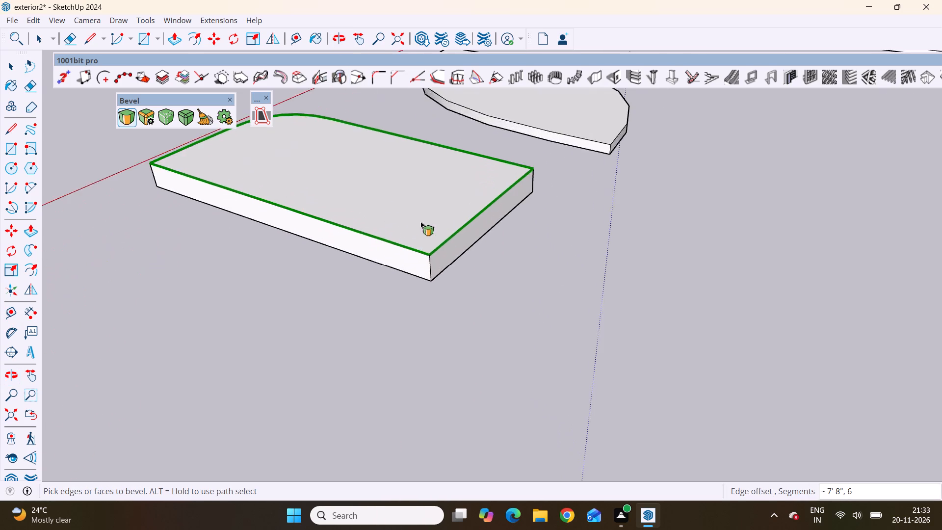
scroll(420, 222, up, 5)
click(429, 241)
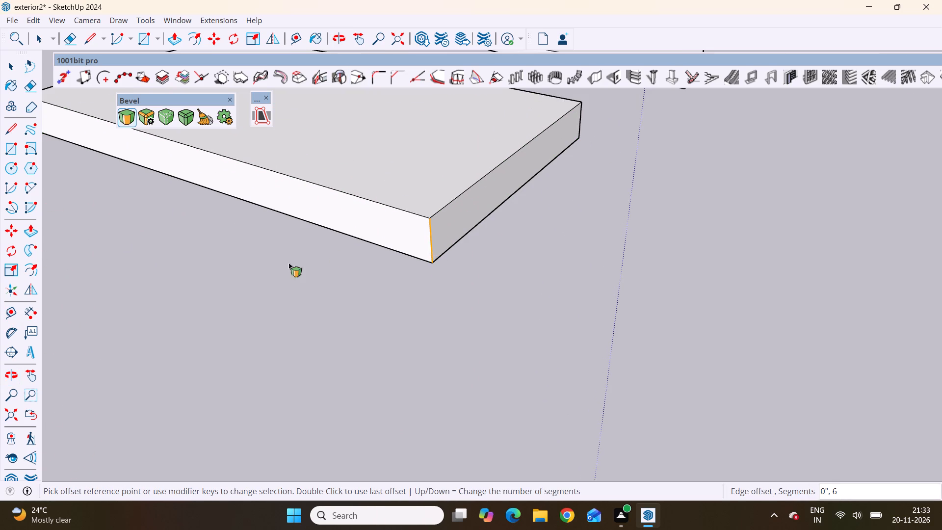
scroll(290, 281, down, 4)
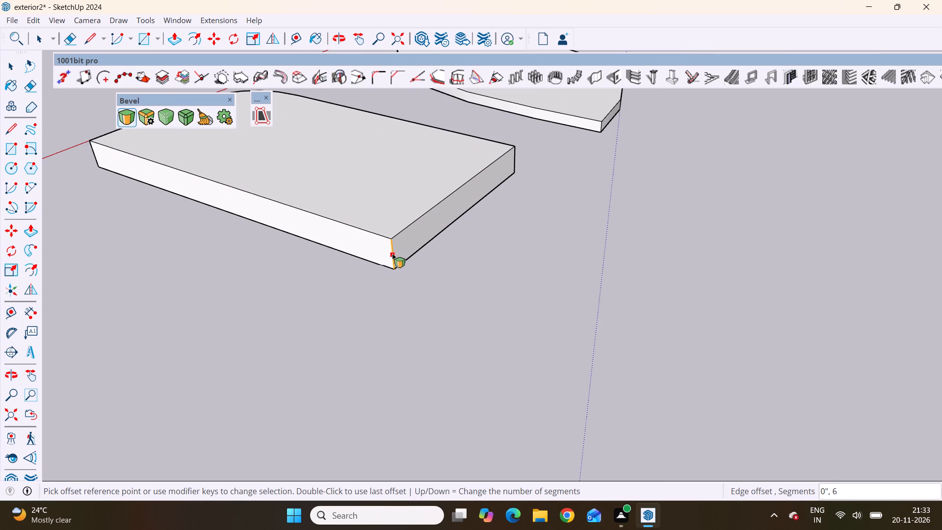
click(393, 252)
scroll(476, 228, down, 4)
middle_drag(419, 259, 435, 272)
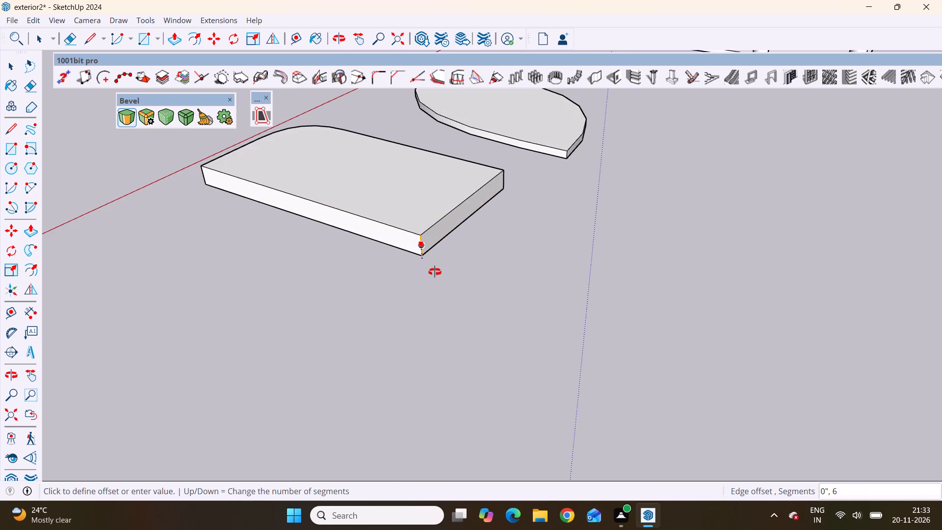
middle_drag(435, 272, 515, 347)
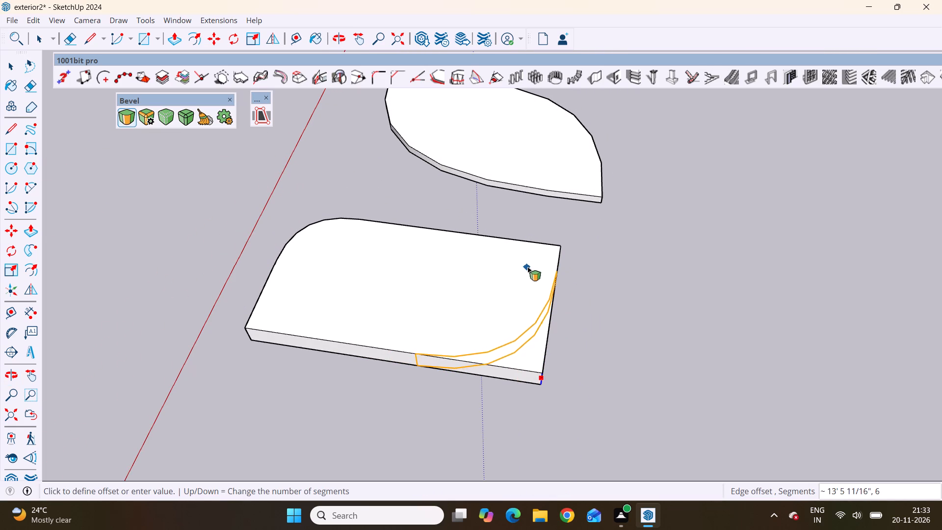
click(533, 249)
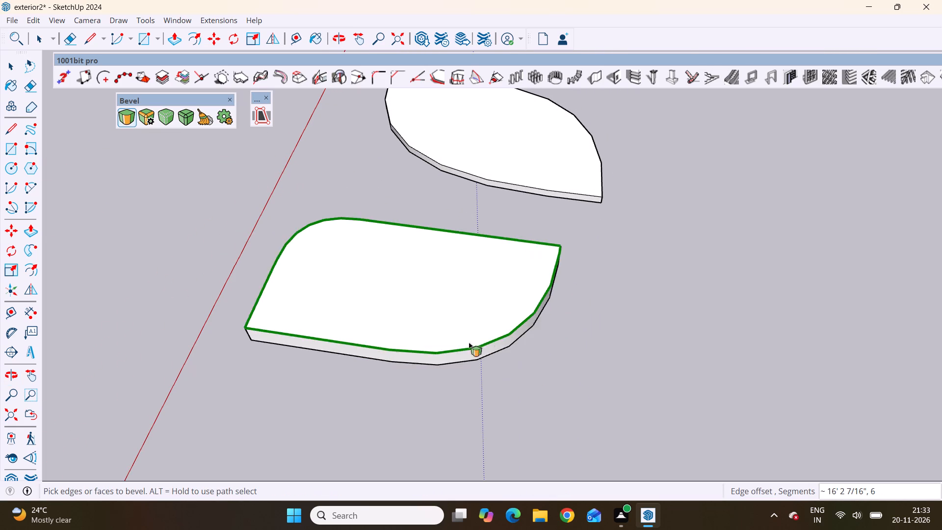
Compare the rounded outline of the rectangular slab with the leaf-shaped slab and the house from low and elevated views.
scroll(447, 350, down, 9)
scroll(317, 364, down, 1)
middle_drag(301, 369, 641, 317)
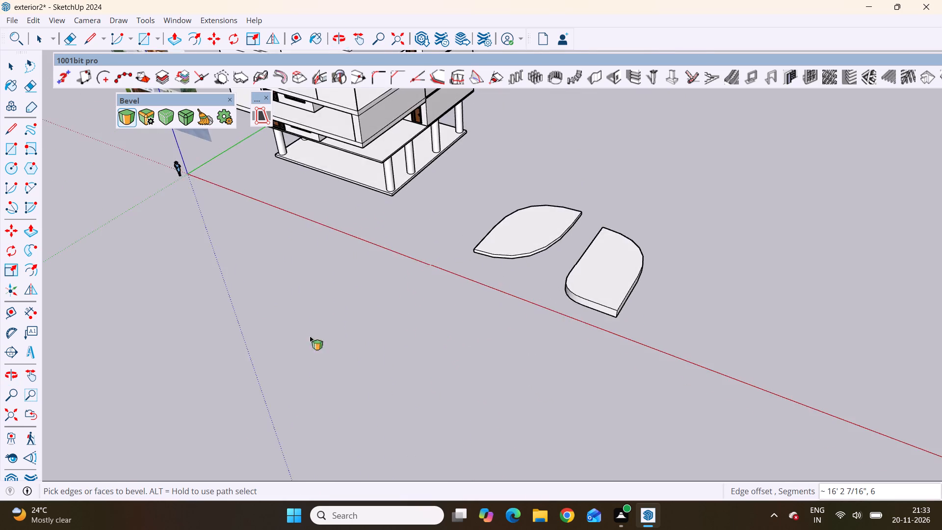
scroll(311, 335, down, 9)
middle_drag(596, 403, 754, 369)
scroll(448, 308, up, 6)
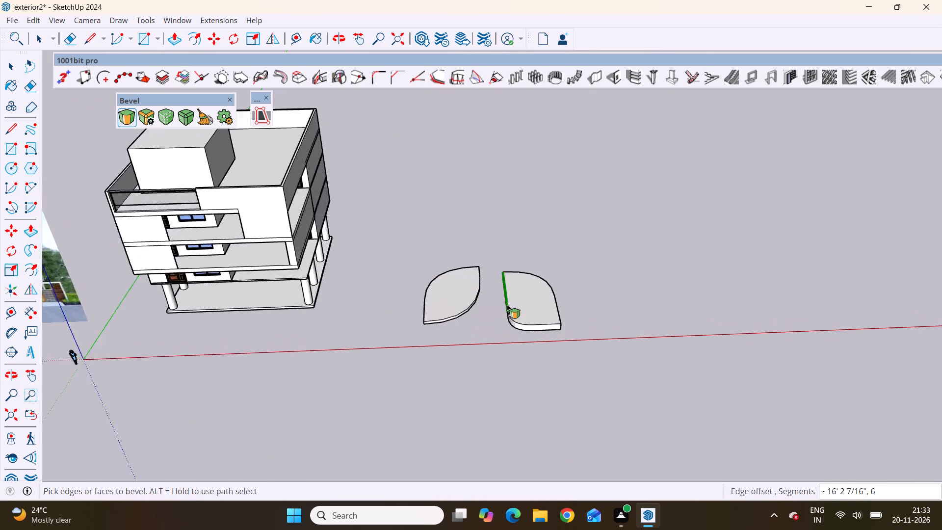
scroll(507, 305, up, 6)
scroll(385, 250, down, 8)
middle_drag(417, 328, 473, 242)
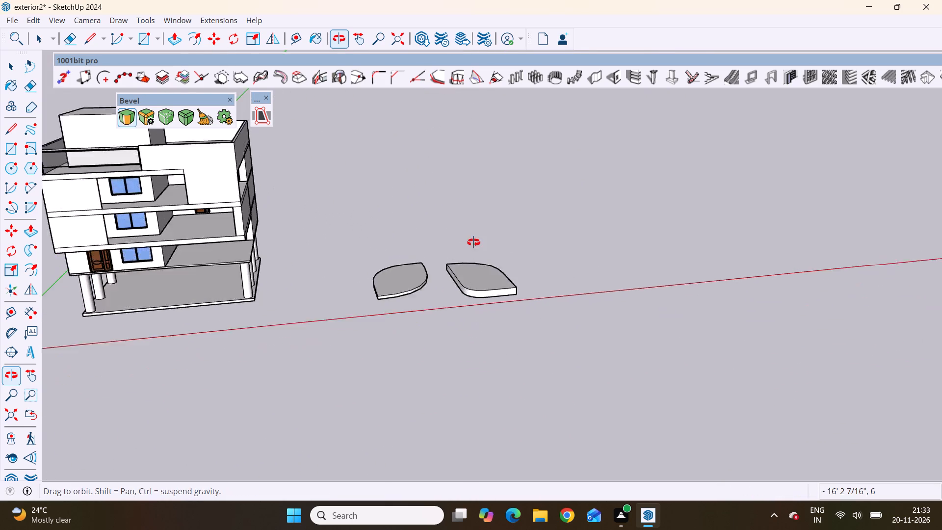
middle_drag(473, 242, 446, 280)
scroll(471, 179, up, 1)
scroll(449, 292, up, 4)
scroll(454, 308, down, 3)
scroll(454, 314, up, 4)
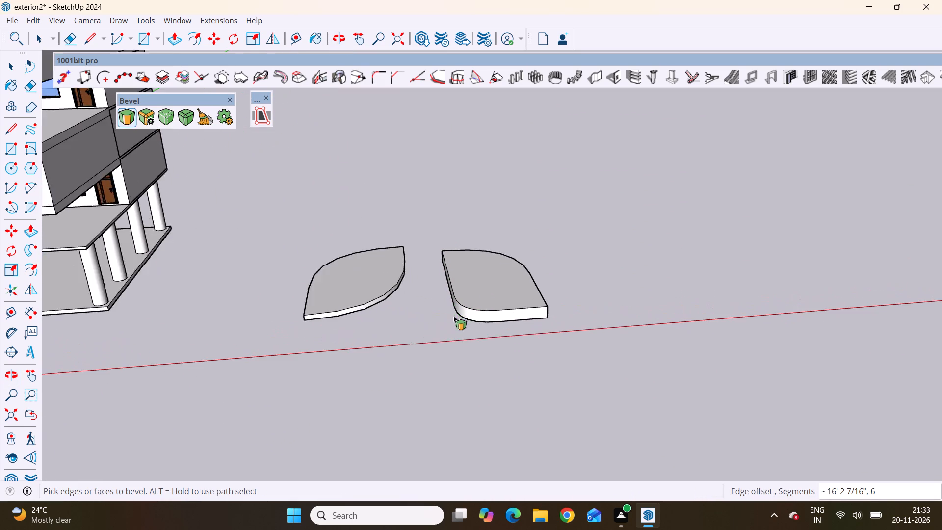
scroll(503, 323, up, 3)
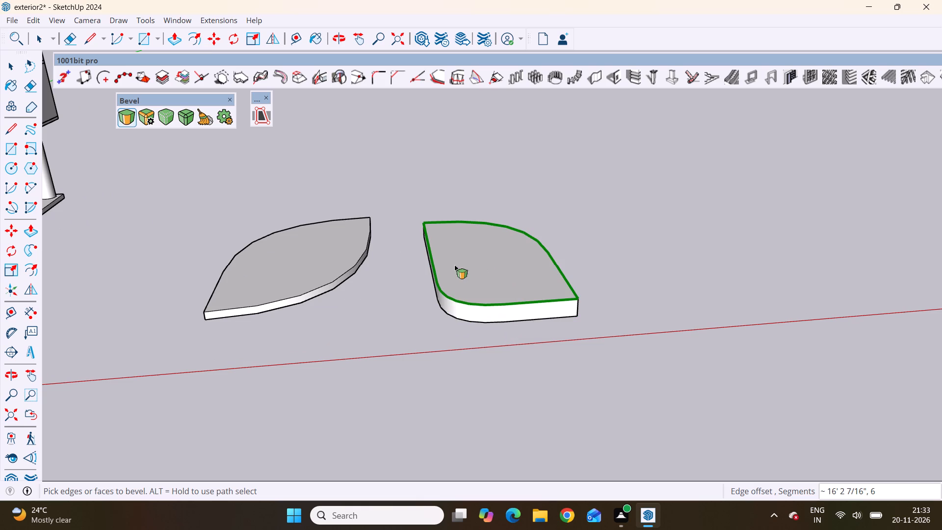
scroll(467, 258, up, 1)
scroll(495, 326, down, 7)
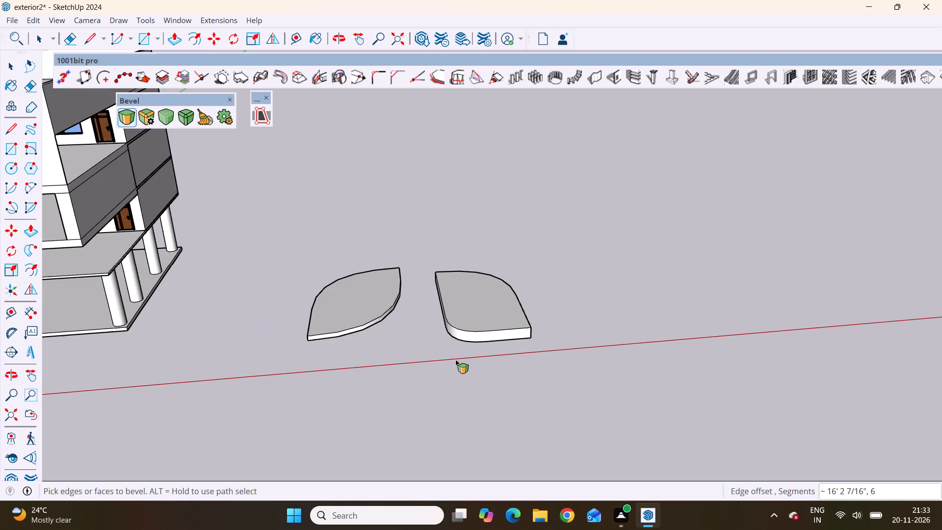
middle_drag(489, 376, 504, 417)
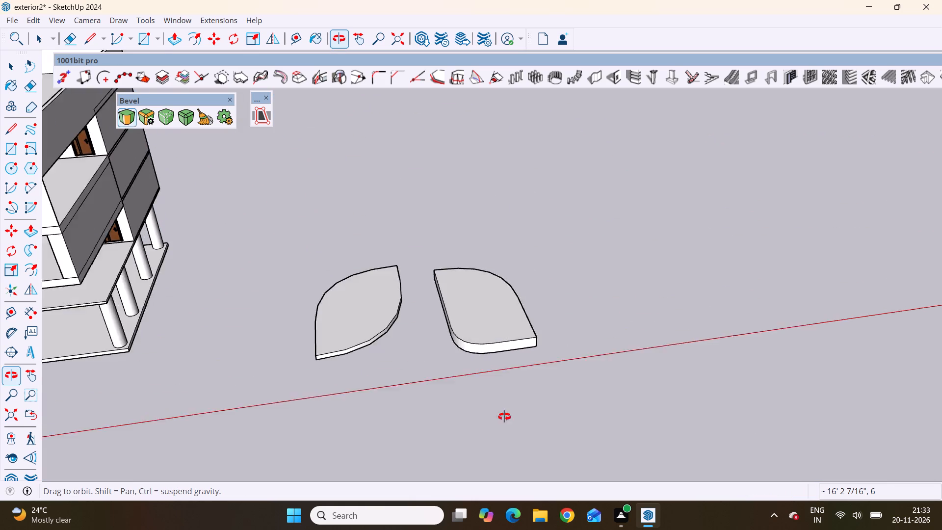
middle_drag(504, 417, 680, 453)
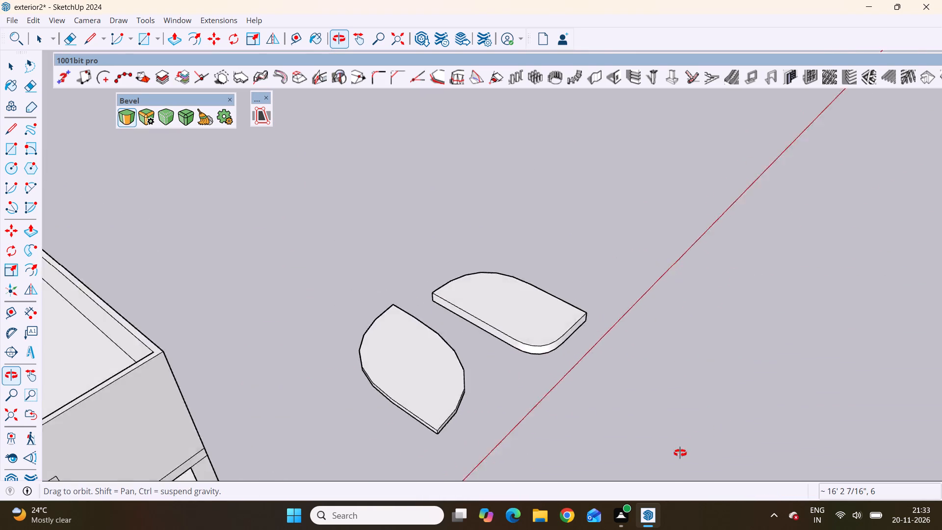
middle_drag(680, 453, 471, 395)
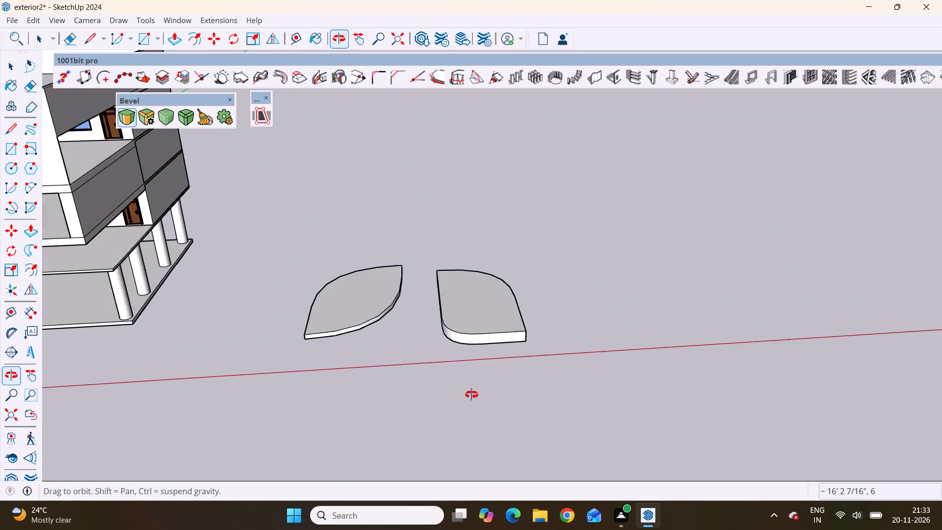
middle_drag(471, 395, 470, 399)
scroll(470, 399, down, 1)
scroll(418, 240, down, 5)
middle_drag(568, 338, 421, 310)
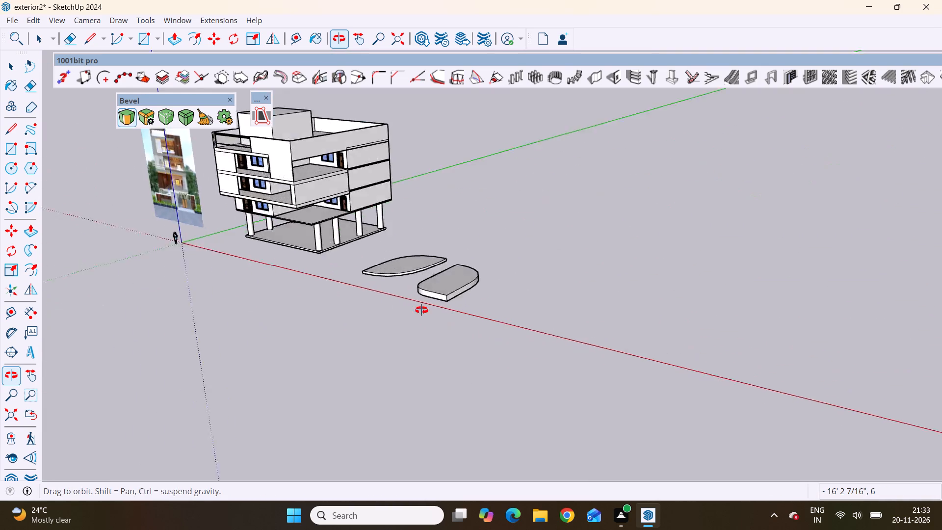
middle_drag(421, 310, 595, 327)
scroll(597, 327, up, 1)
scroll(463, 287, down, 3)
middle_drag(471, 310, 460, 390)
scroll(460, 390, up, 5)
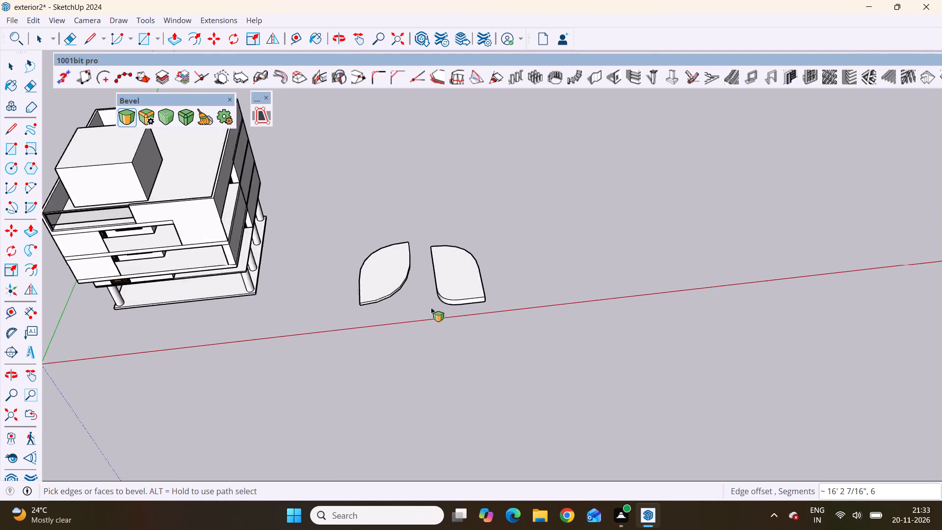
scroll(431, 308, up, 4)
key(space)
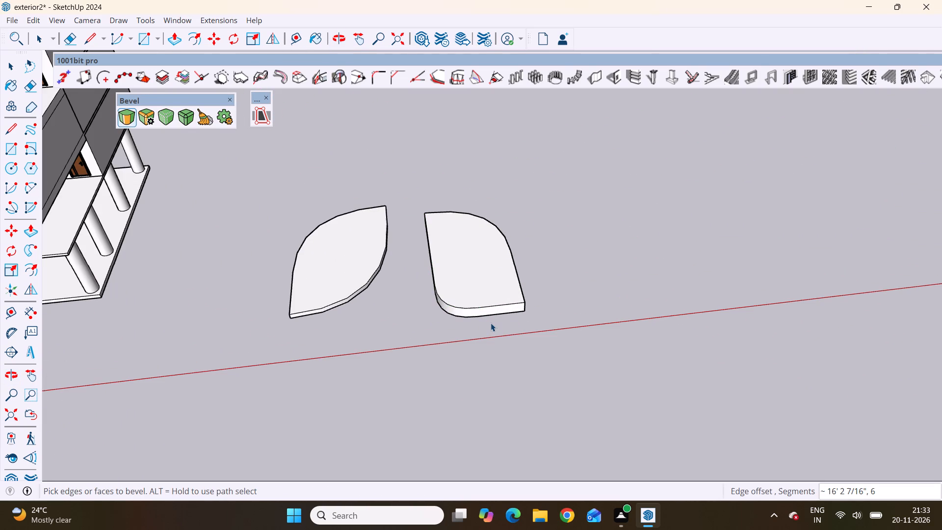
Examine the rounded slab's top face and edge thickness beside the leaf-shaped slab from low and elevated views.
scroll(491, 322, down, 3)
middle_drag(488, 343, 491, 260)
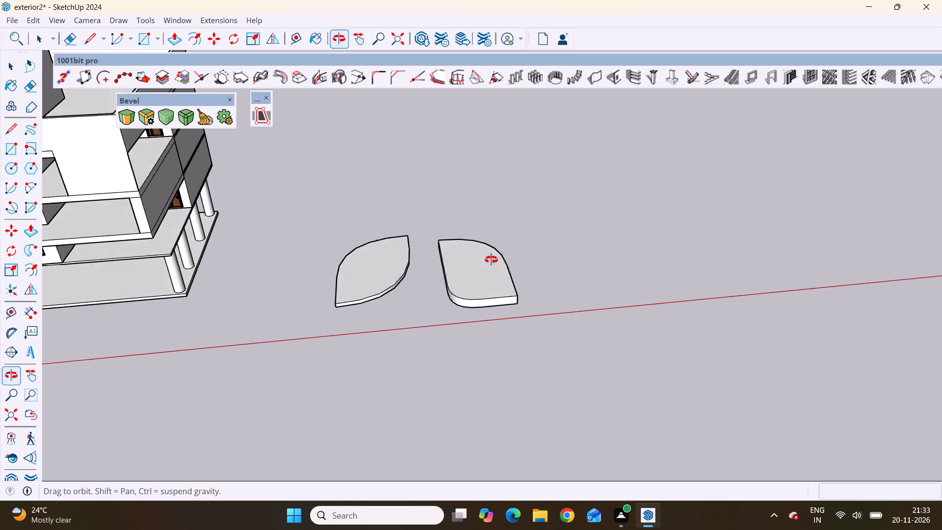
middle_drag(491, 260, 491, 225)
scroll(491, 225, up, 5)
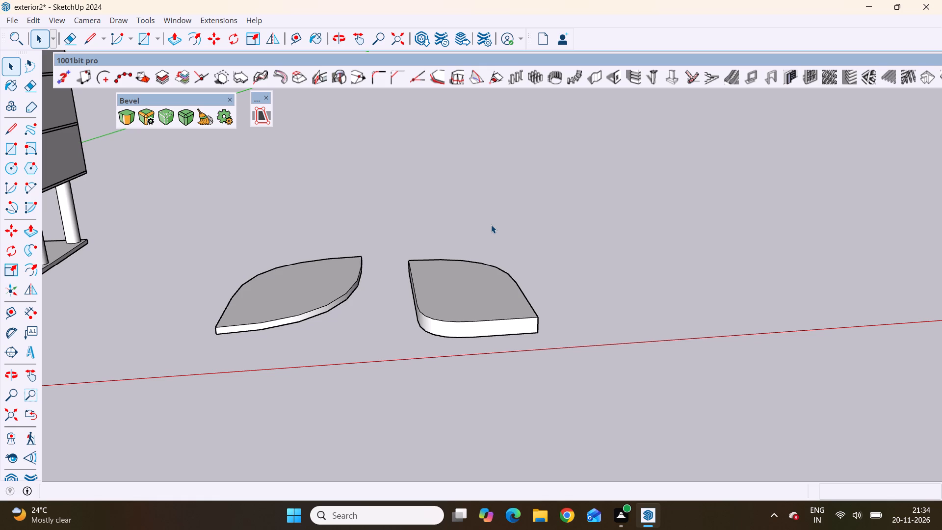
scroll(491, 222, down, 7)
scroll(447, 266, up, 1)
scroll(447, 266, down, 3)
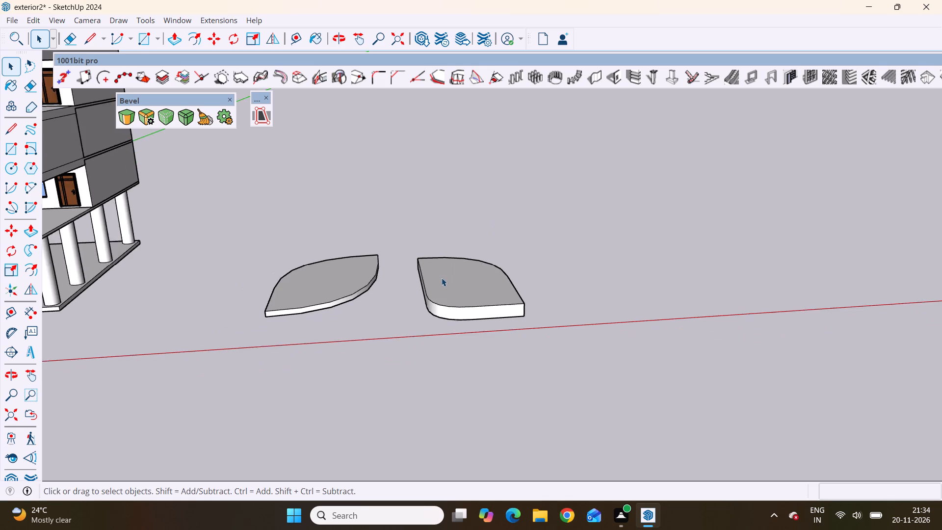
scroll(442, 278, down, 5)
scroll(479, 372, up, 3)
middle_drag(470, 318, 465, 419)
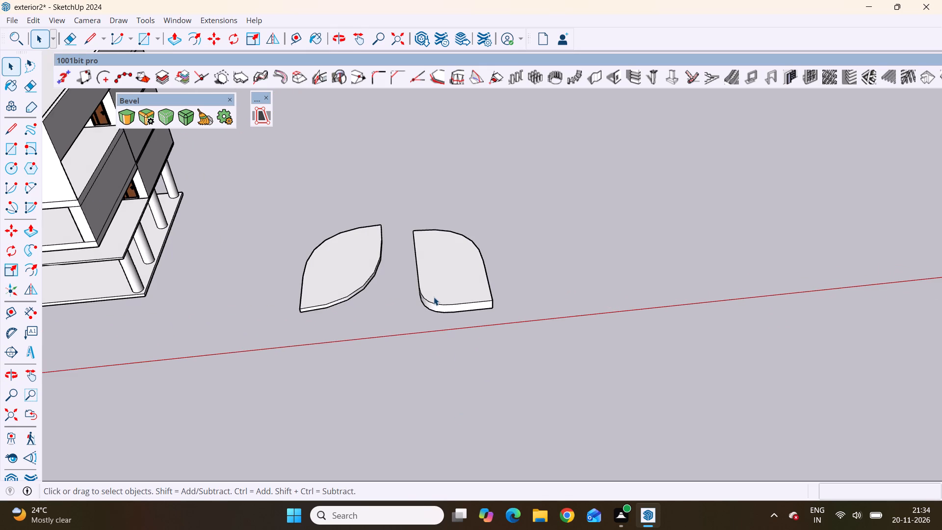
scroll(434, 297, up, 4)
middle_drag(475, 249, 481, 325)
double_click(461, 278)
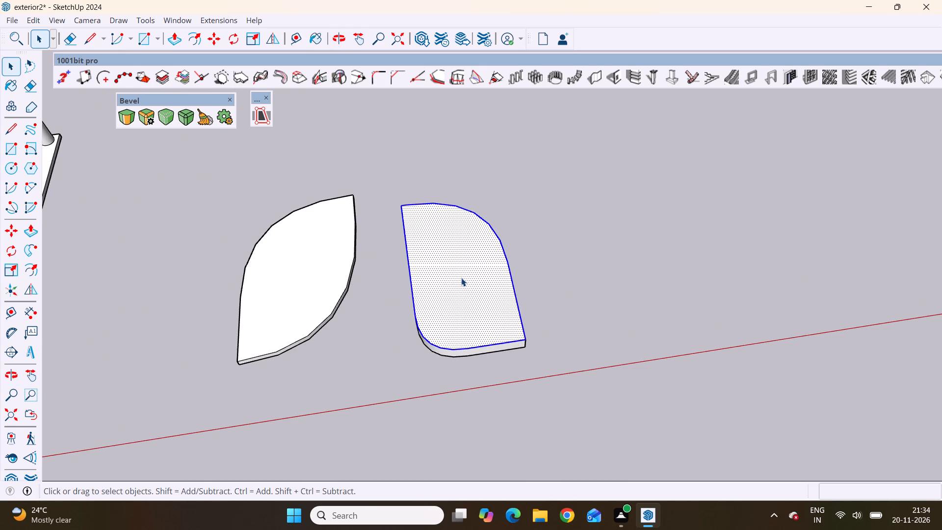
scroll(461, 278, down, 3)
middle_drag(450, 345, 458, 229)
scroll(455, 296, up, 10)
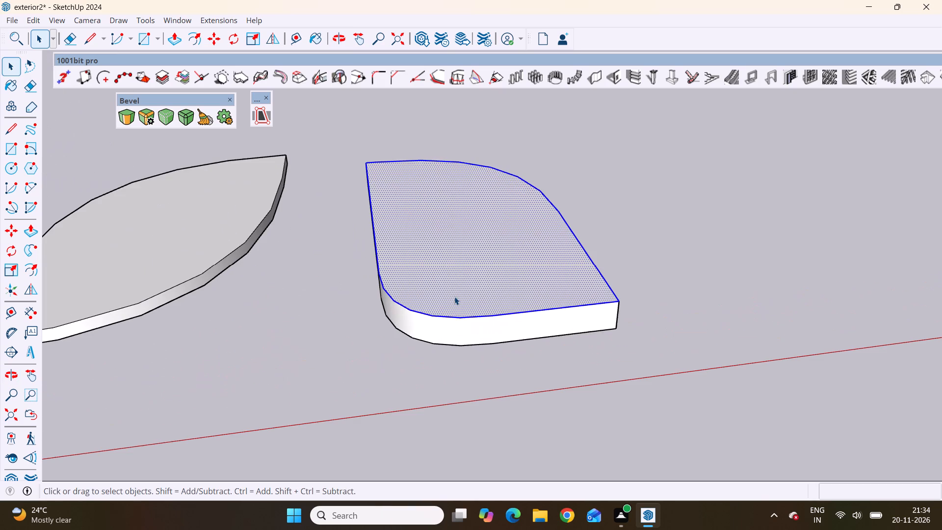
click(461, 259)
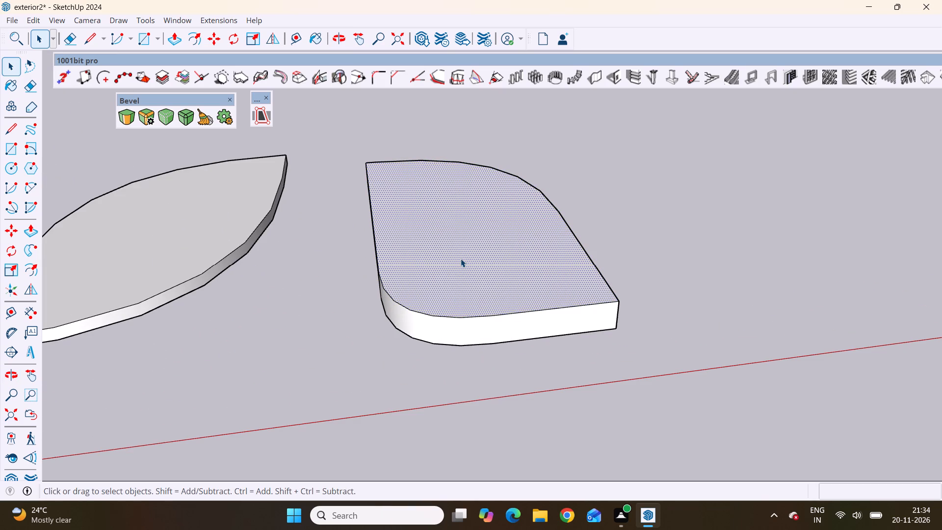
key(space)
scroll(461, 258, down, 3)
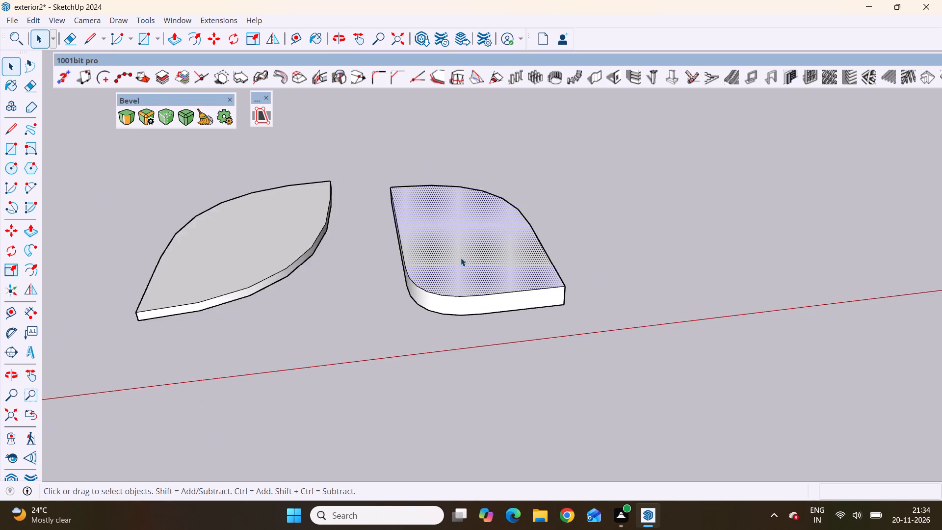
scroll(461, 258, down, 14)
scroll(649, 253, up, 4)
scroll(407, 265, up, 3)
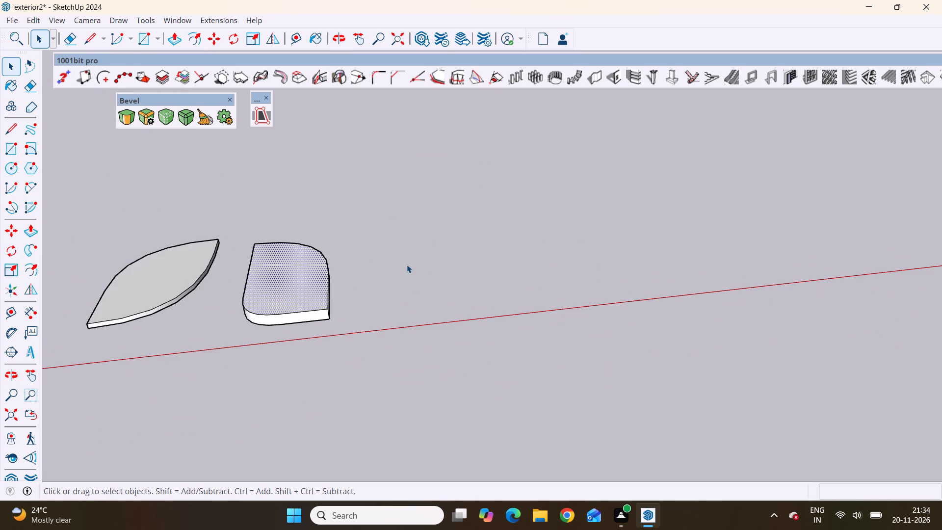
Draw a ground-level rectangle about 23' 1" by 34' 3 3/8" beside the rounded slab, on the side away from the leaf-shaped slab.
key(r)
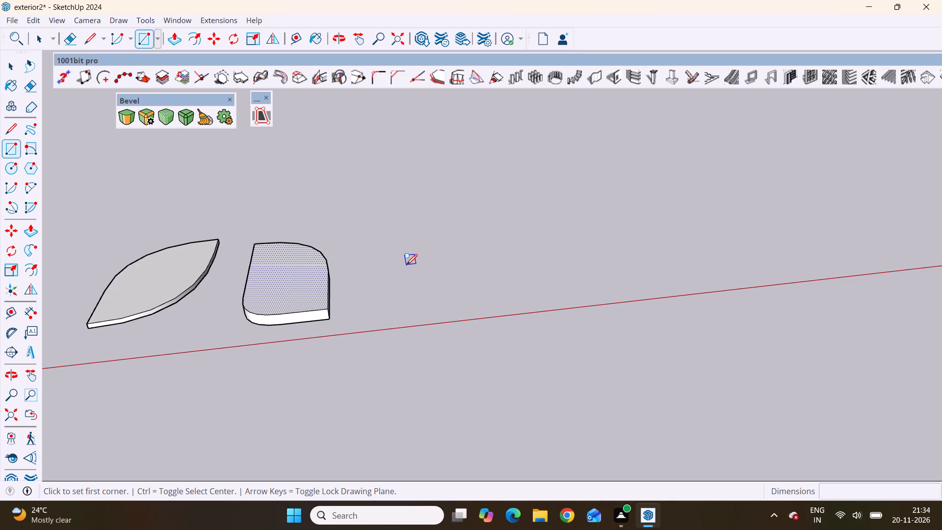
scroll(412, 333, down, 5)
middle_drag(468, 299, 460, 349)
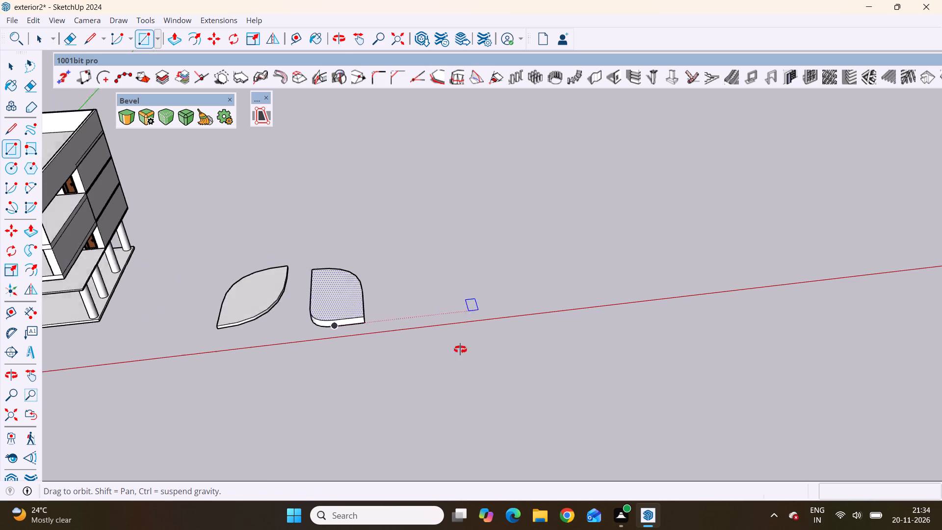
scroll(462, 338, down, 1)
middle_drag(460, 349, 457, 423)
scroll(393, 284, up, 6)
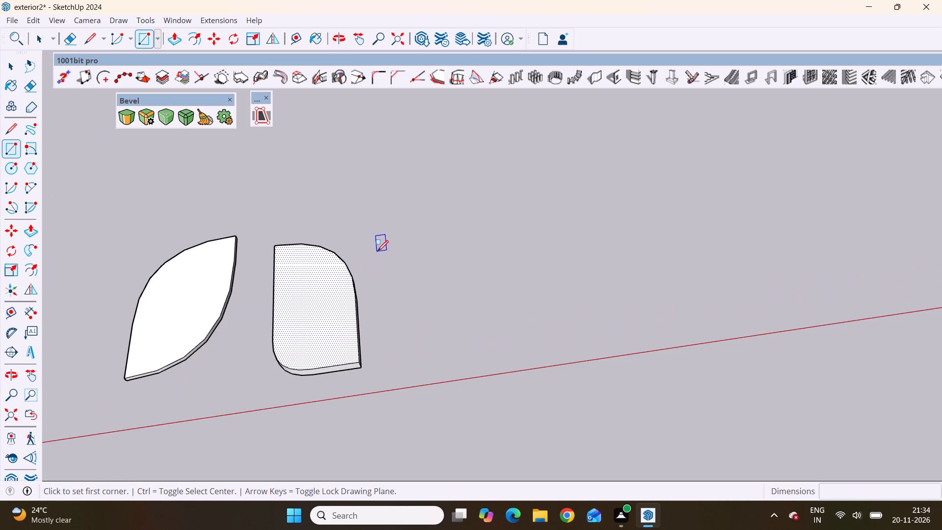
scroll(377, 251, down, 5)
click(387, 238)
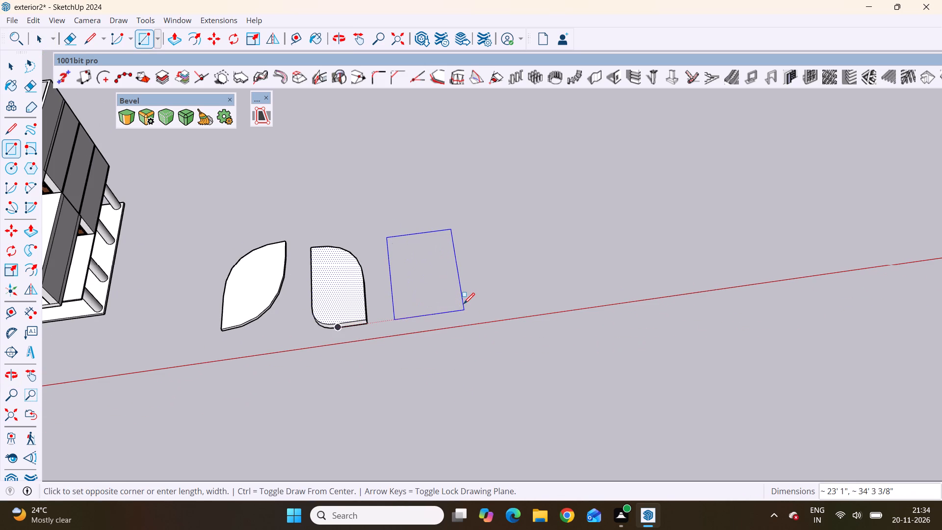
click(464, 303)
scroll(382, 324, down, 3)
middle_drag(403, 335, 389, 187)
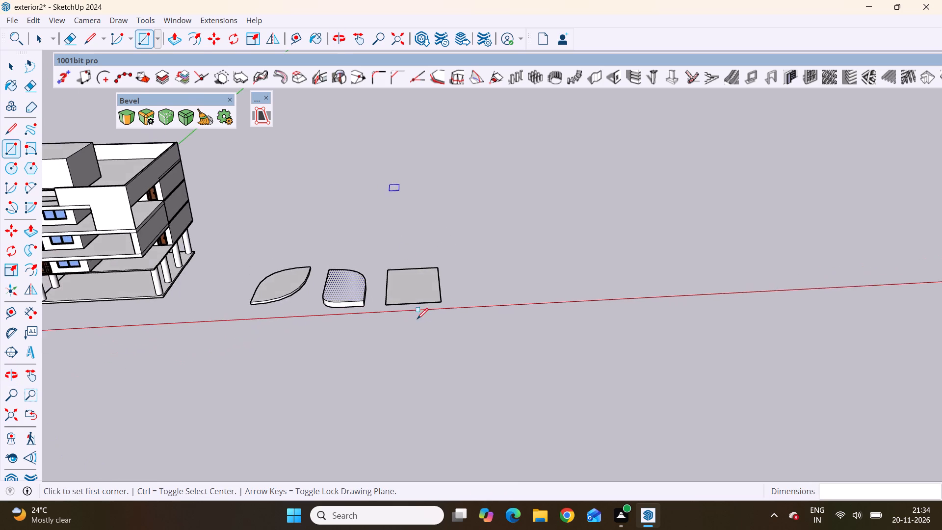
scroll(417, 334, up, 5)
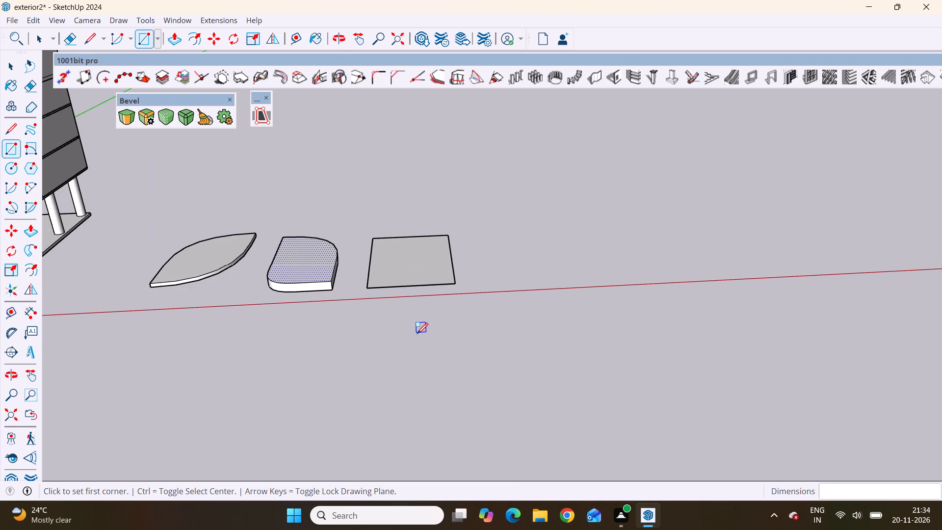
key(space)
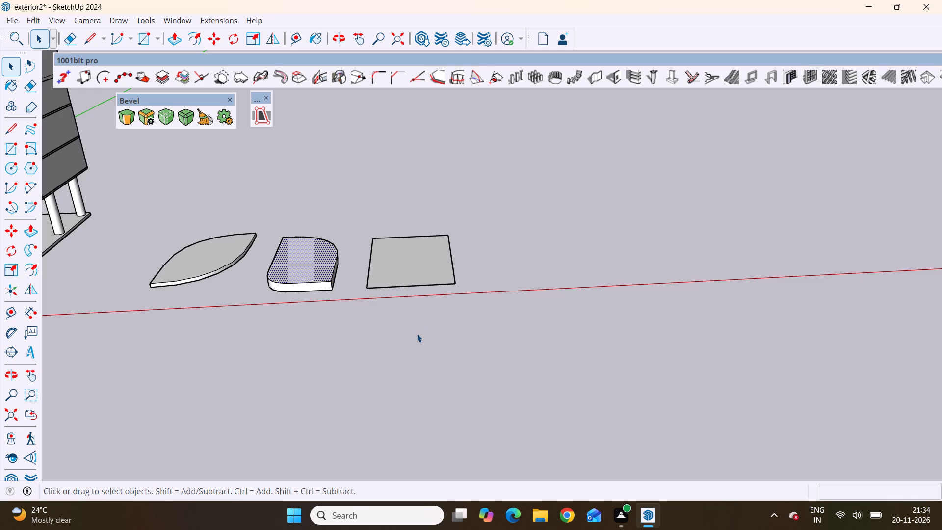
Select the new rectangle's face and inspect its proportions and position against the two finished slabs.
scroll(398, 268, up, 4)
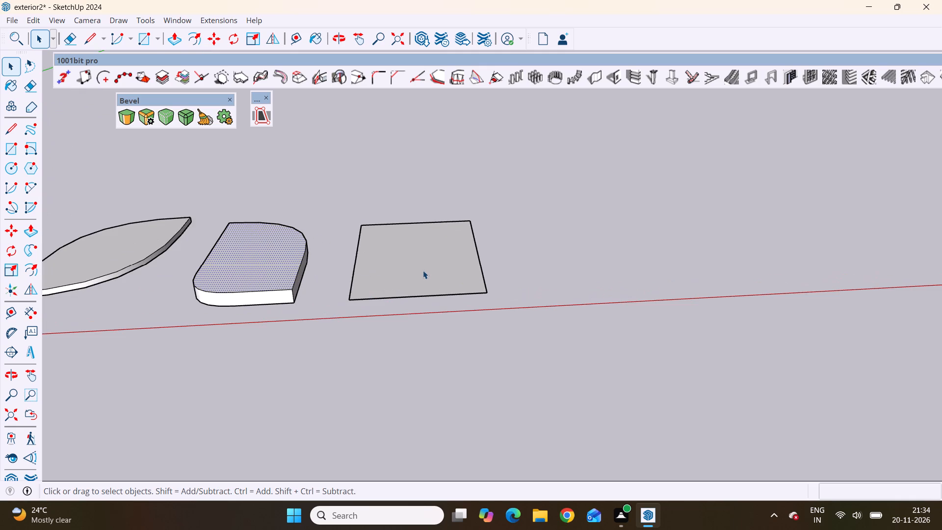
click(423, 270)
scroll(432, 263, down, 4)
middle_drag(406, 273, 414, 304)
scroll(414, 304, up, 8)
scroll(424, 286, down, 4)
middle_drag(424, 298, 423, 298)
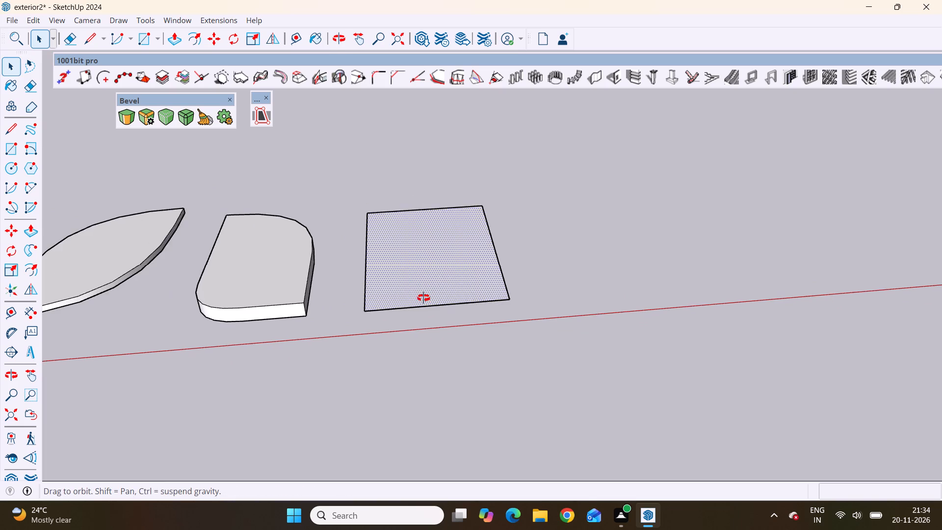
middle_drag(423, 298, 411, 239)
click(437, 262)
click(433, 273)
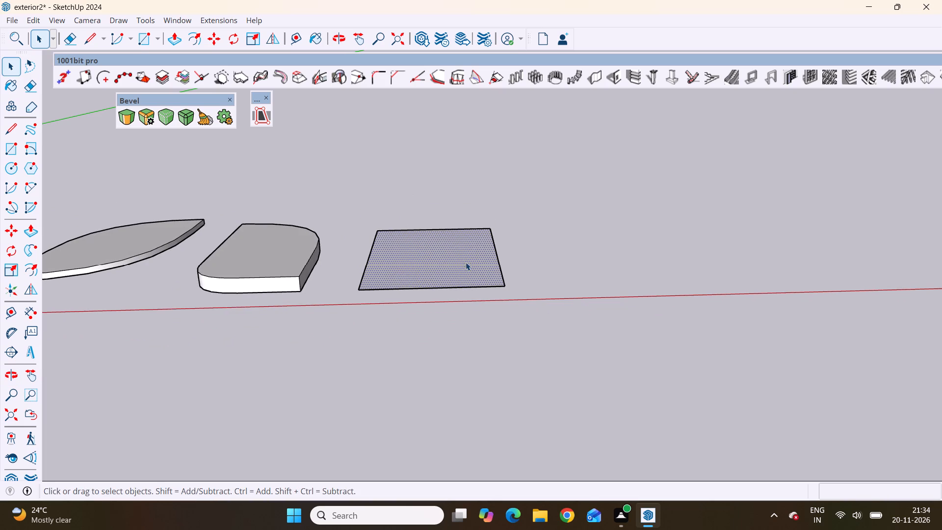
middle_drag(466, 260, 483, 301)
double_click(430, 276)
click(438, 268)
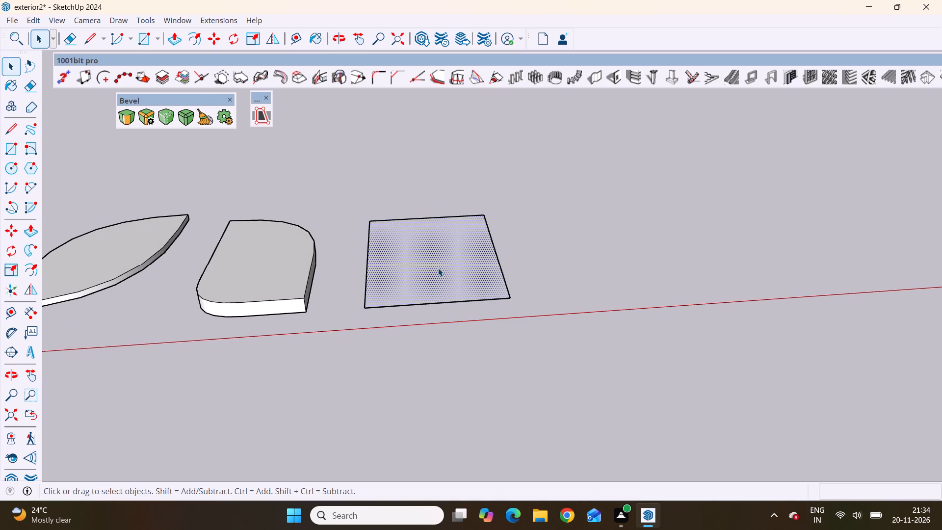
middle_drag(471, 269, 467, 308)
click(418, 271)
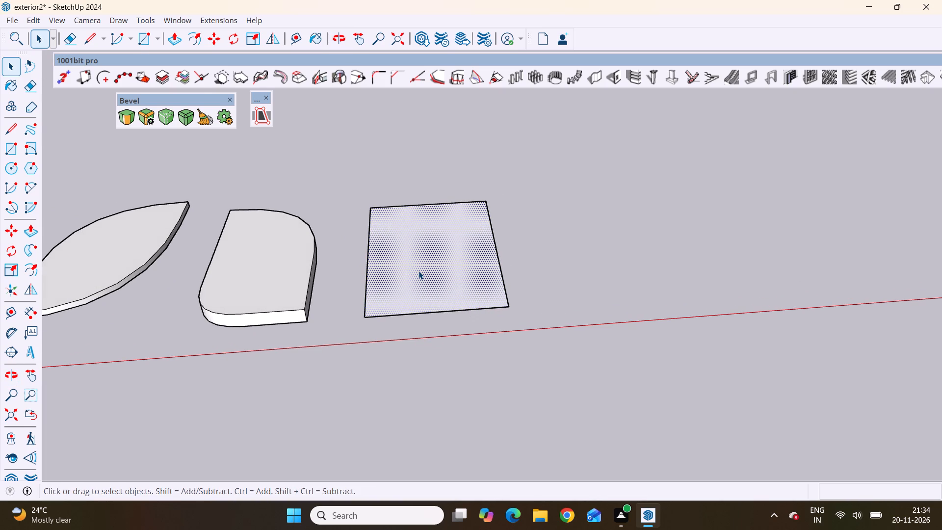
click(419, 271)
scroll(419, 271, up, 3)
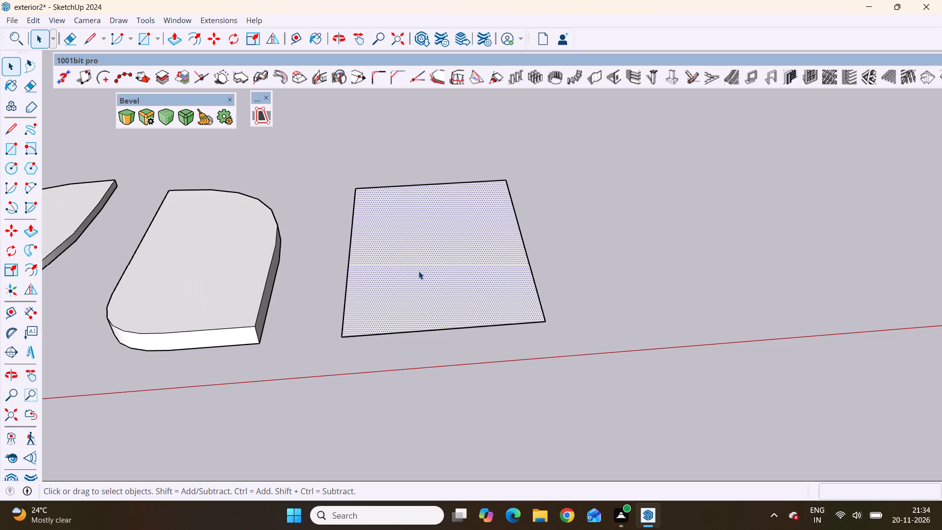
scroll(419, 271, down, 4)
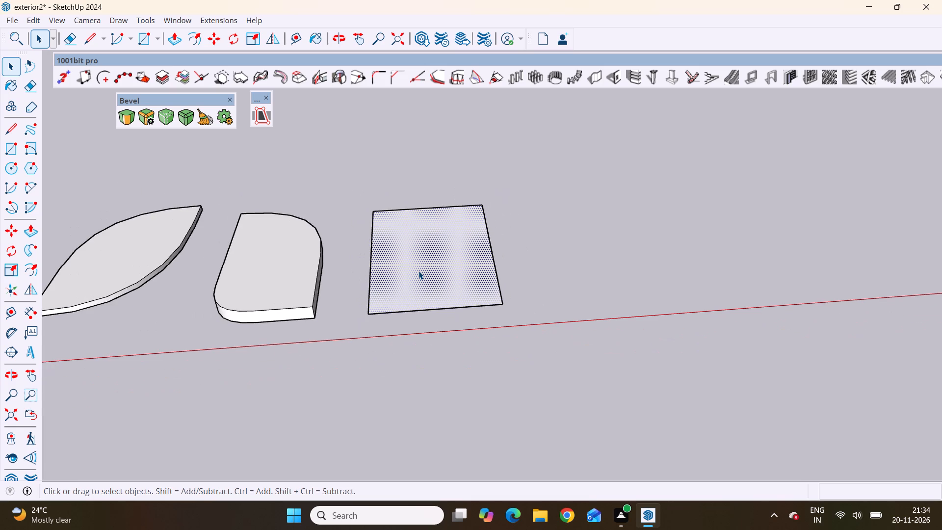
scroll(419, 271, down, 4)
middle_drag(431, 292, 429, 248)
scroll(429, 248, up, 1)
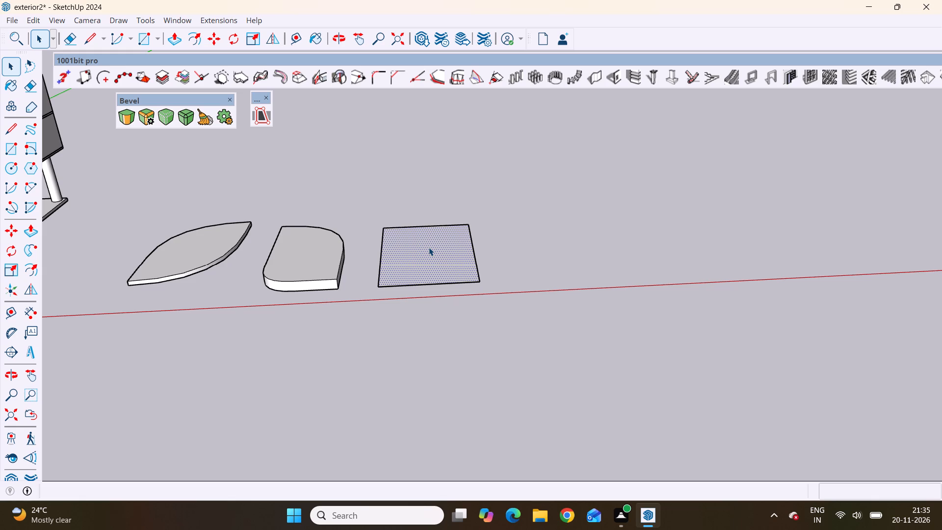
Push/Pull the rectangle's face up about 2' 5 5/8", matching the top of the adjacent rounded slab.
key(space)
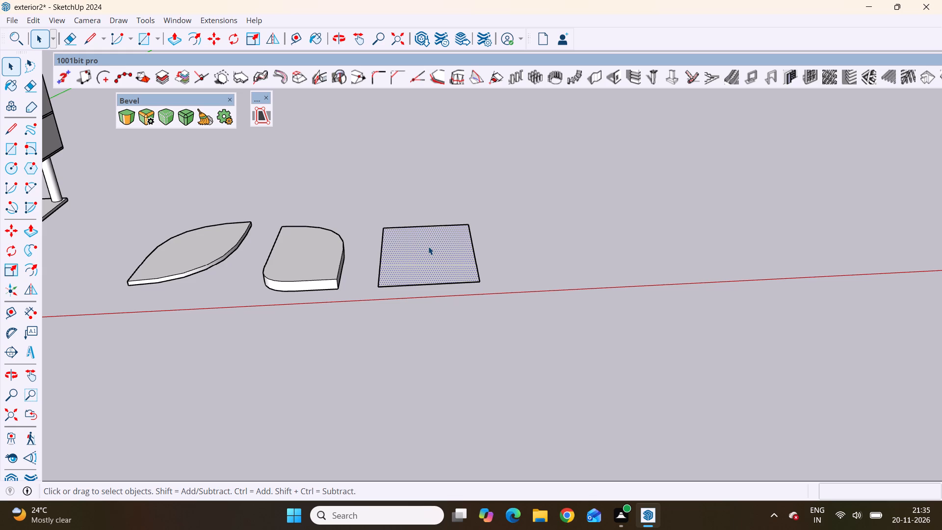
scroll(428, 258, down, 2)
scroll(430, 268, up, 5)
double_click(427, 261)
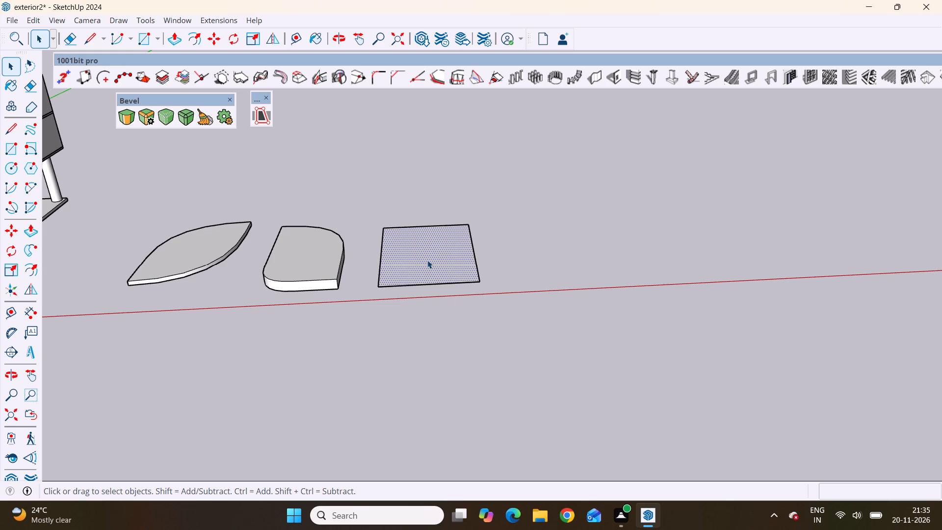
click(439, 265)
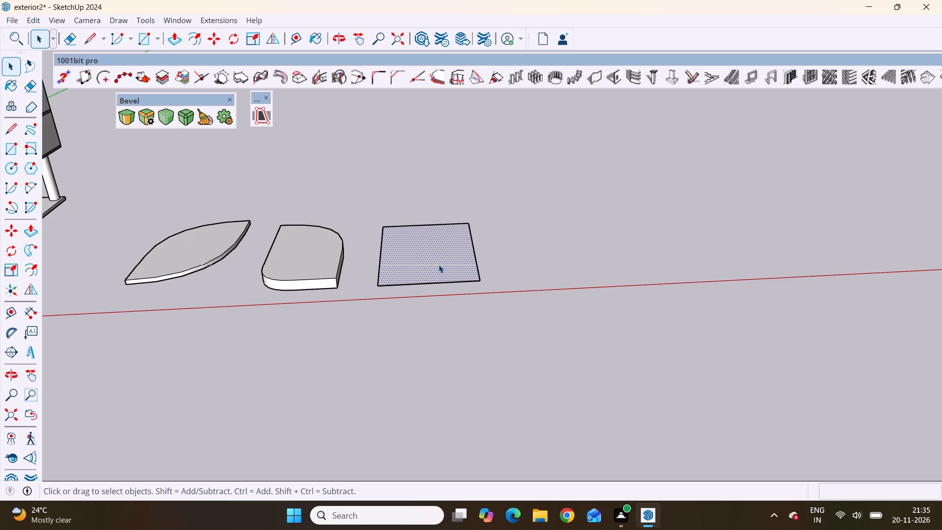
key(p)
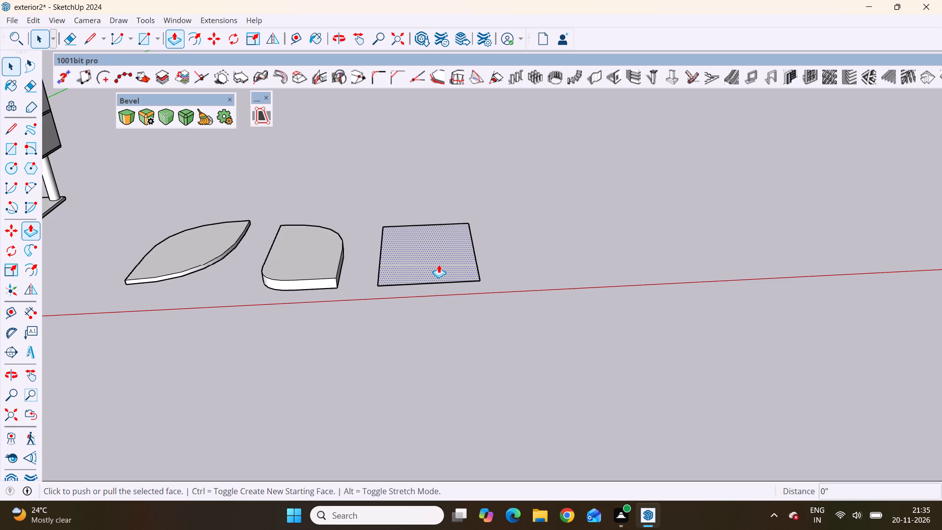
click(439, 262)
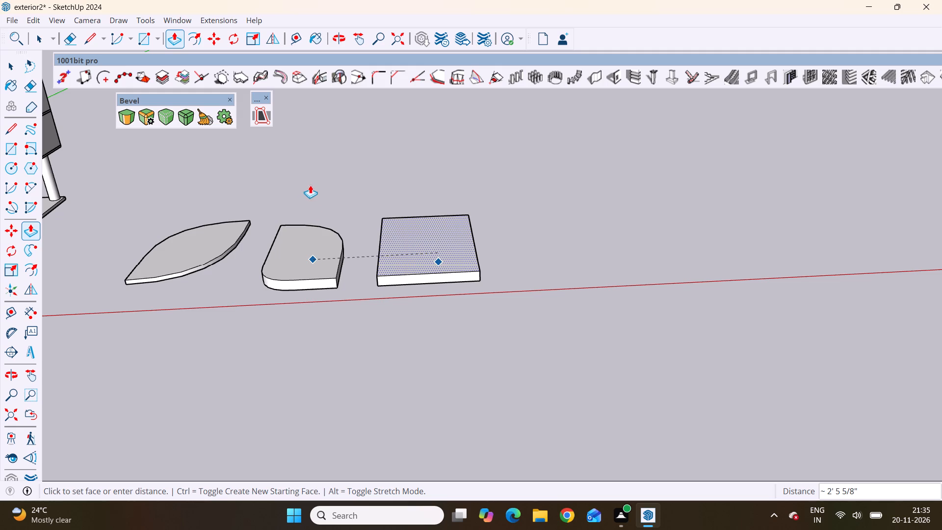
scroll(436, 264, up, 4)
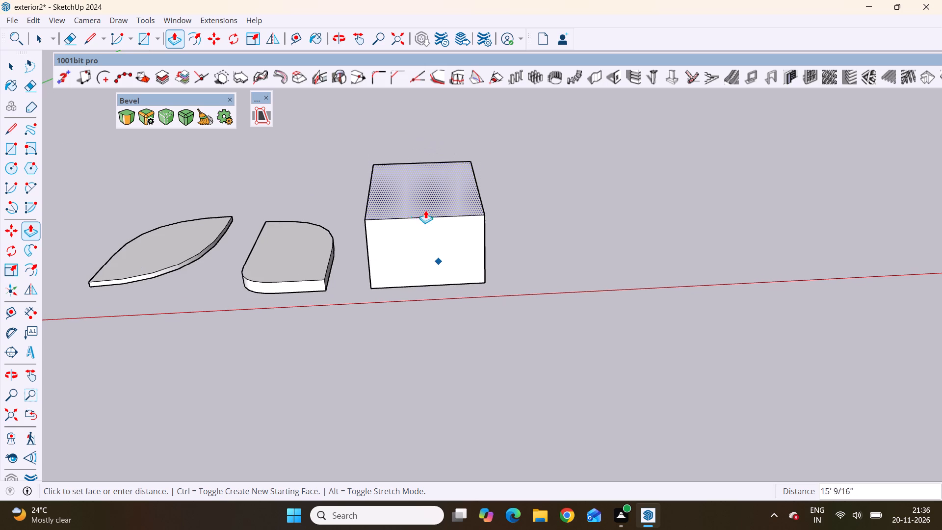
scroll(425, 213, down, 3)
scroll(386, 235, up, 9)
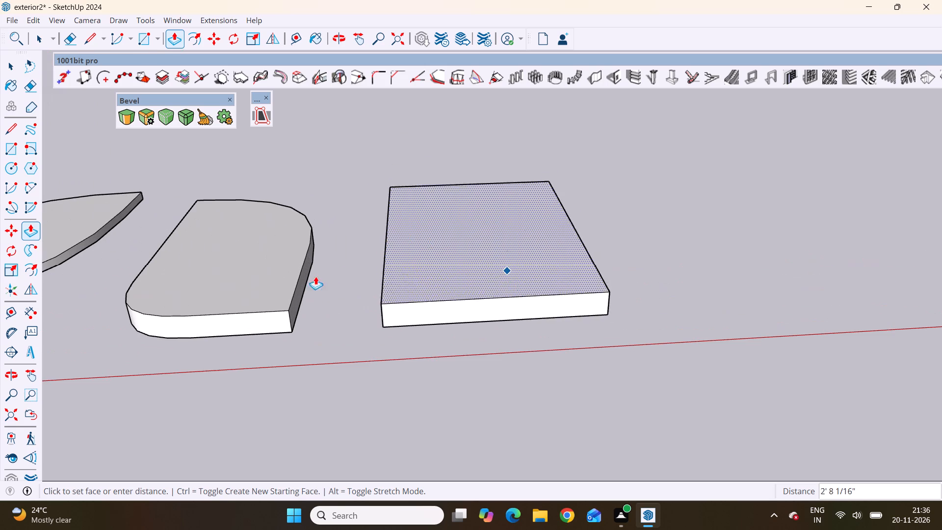
click(290, 309)
scroll(442, 217, down, 7)
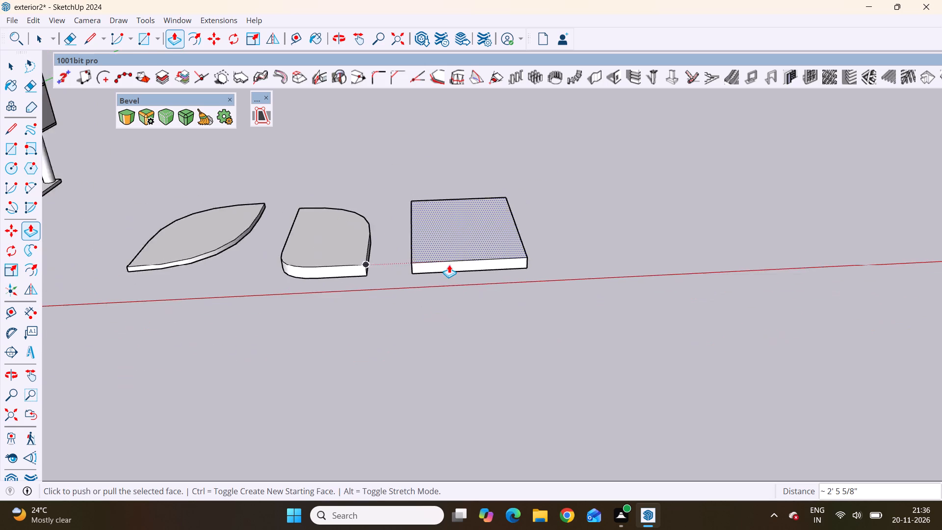
middle_drag(450, 265, 823, 305)
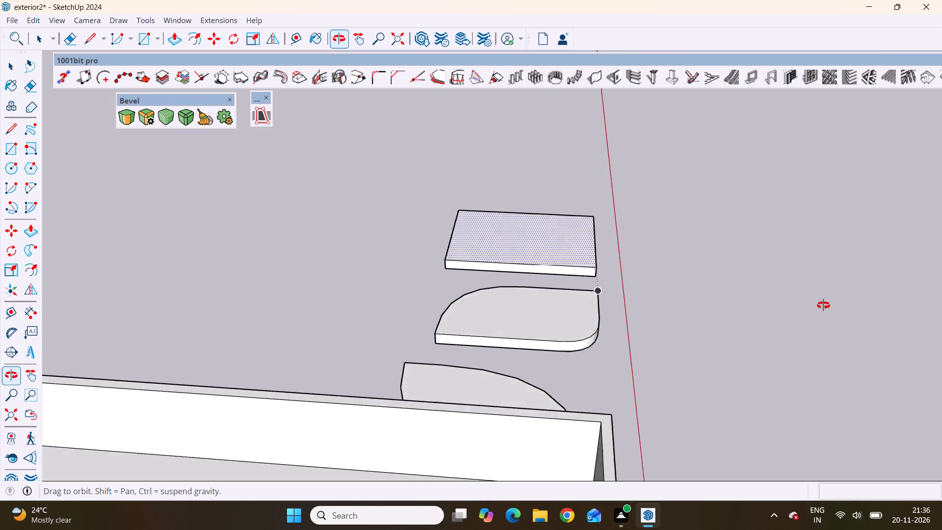
middle_drag(823, 305, 438, 314)
scroll(469, 298, up, 3)
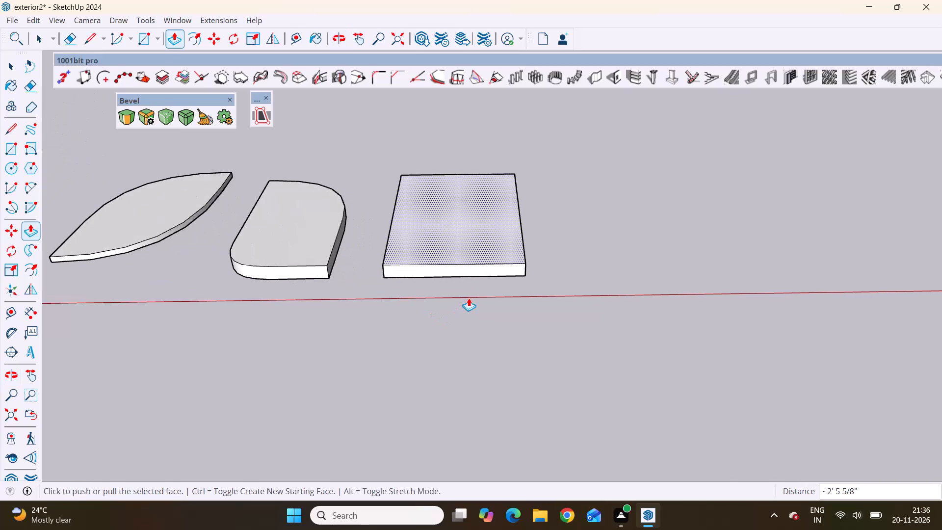
key(space)
scroll(464, 246, down, 4)
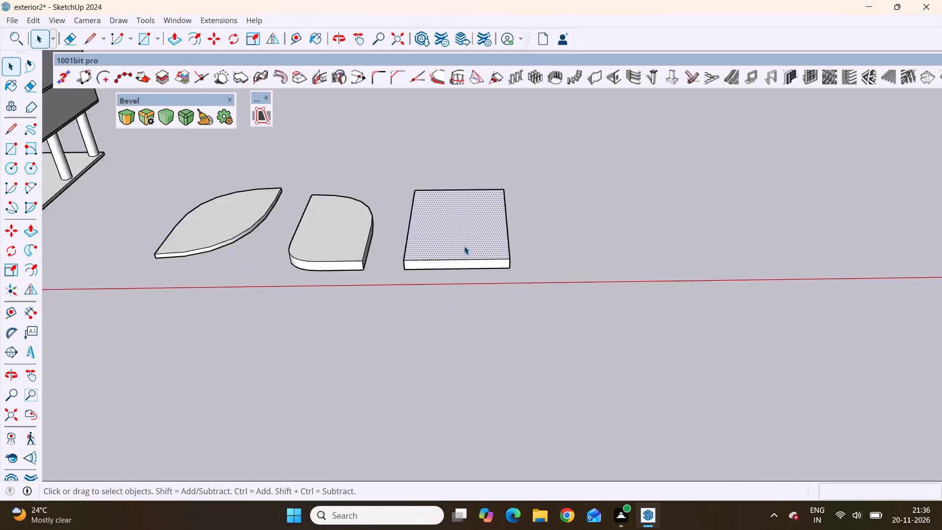
Examine the raised rectangular slab's thickness and proportions against the rounded and leaf-shaped slabs from several sides.
middle_drag(629, 290, 552, 204)
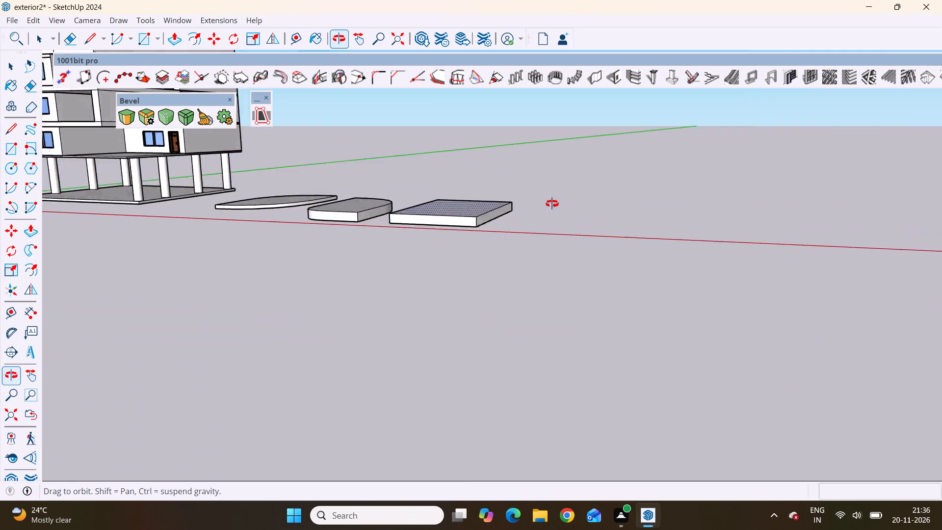
middle_drag(552, 204, 666, 333)
scroll(524, 285, down, 3)
middle_drag(524, 284, 325, 329)
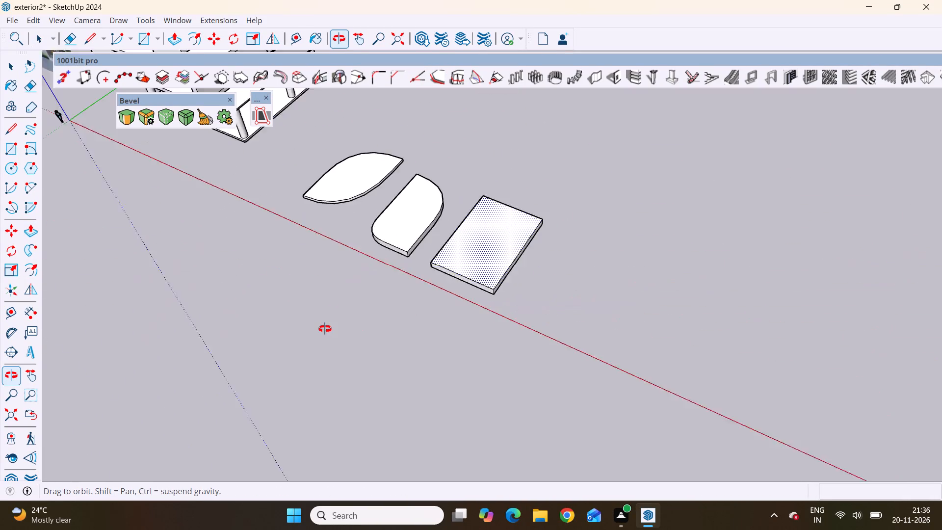
middle_drag(325, 329, 454, 206)
scroll(450, 206, up, 3)
scroll(493, 293, up, 4)
scroll(383, 163, down, 6)
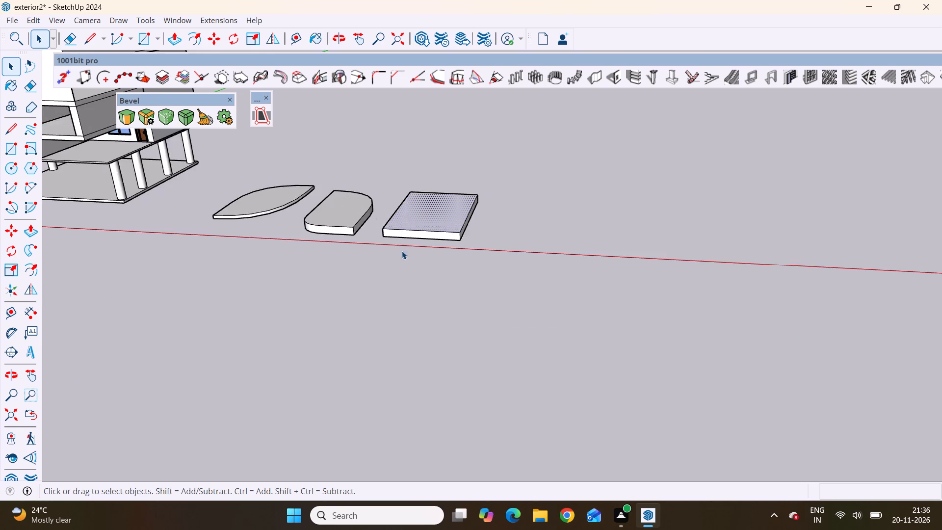
scroll(445, 259, up, 8)
middle_drag(469, 252, 341, 88)
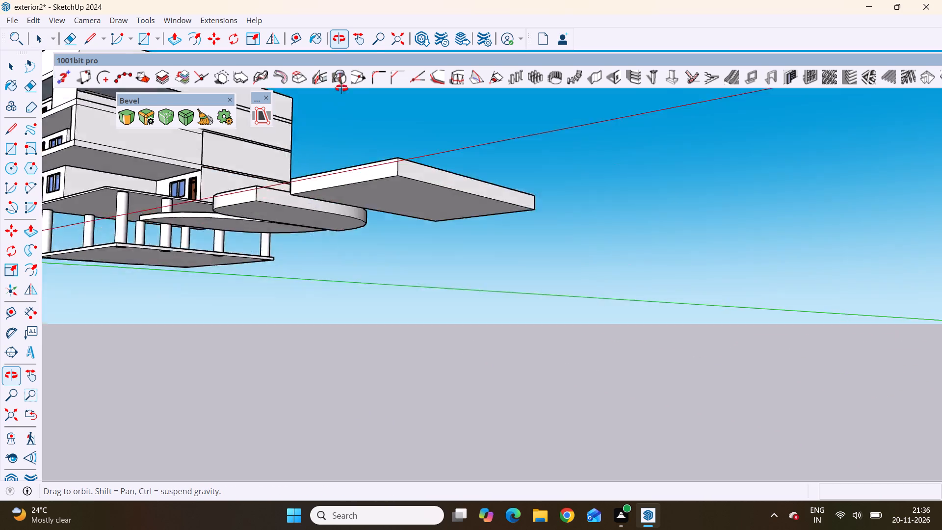
middle_drag(341, 88, 582, 401)
scroll(480, 280, down, 3)
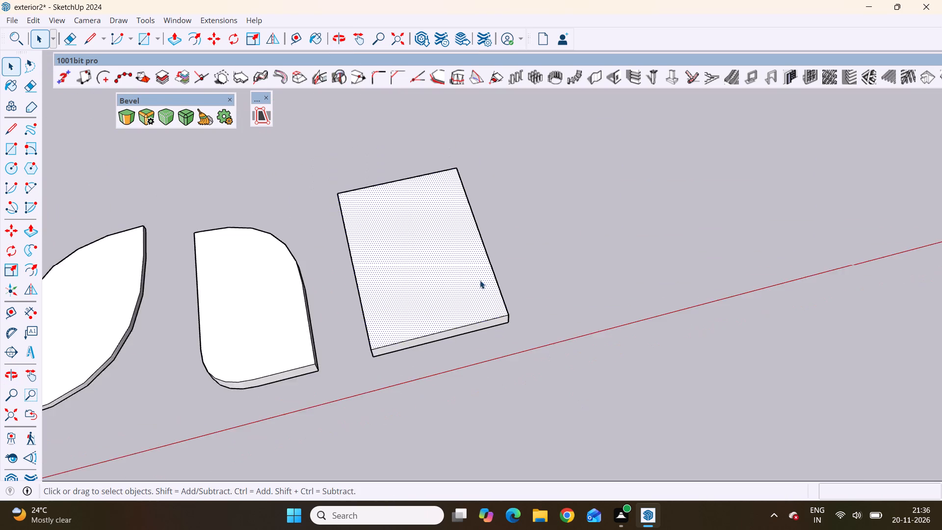
scroll(480, 280, down, 4)
middle_drag(310, 257, 744, 314)
Push/Pull the rectangular slab's end face farthest from the red axis inward about 13' 11 7/8" to shorten the slab.
scroll(479, 344, up, 4)
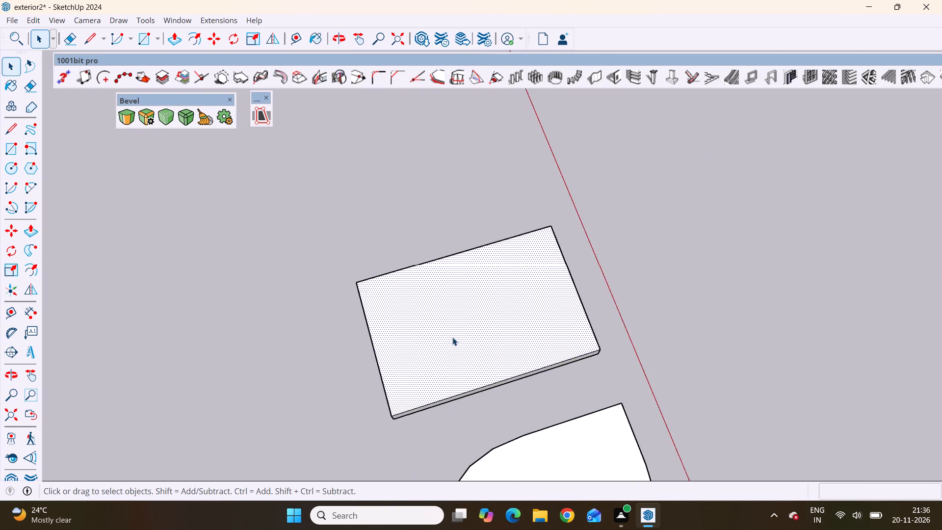
middle_drag(463, 319, 577, 141)
scroll(447, 443, up, 5)
click(429, 369)
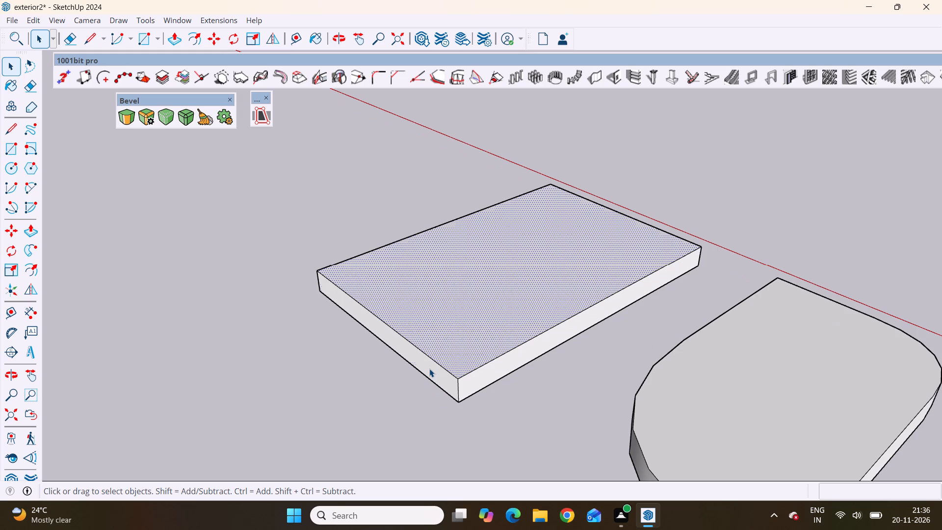
key(p)
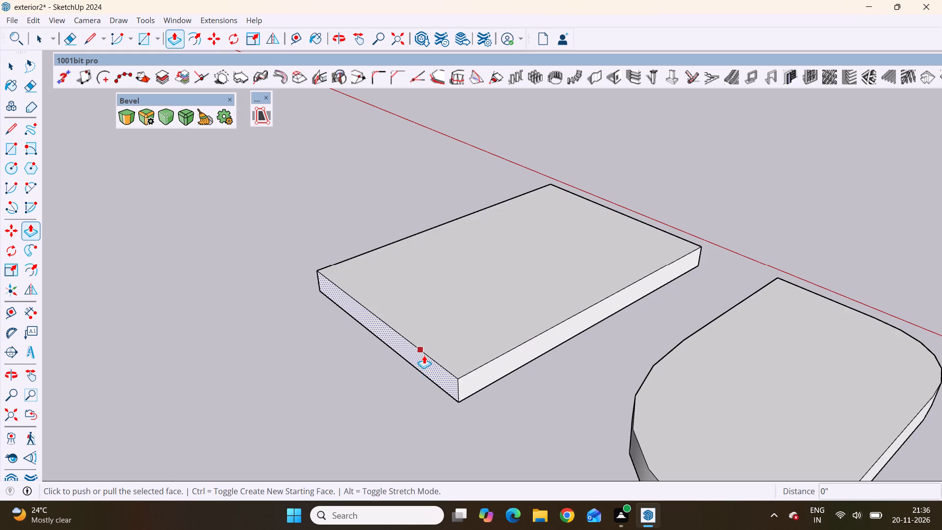
click(426, 365)
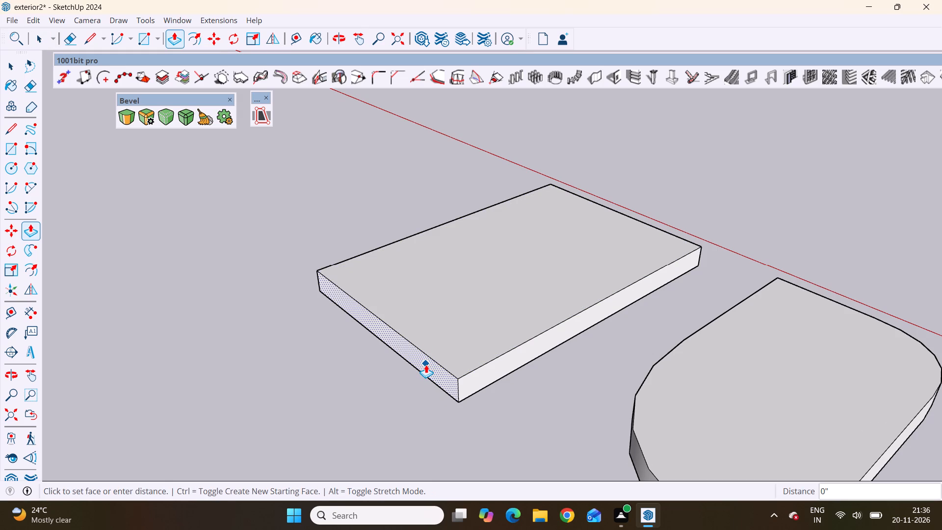
click(543, 310)
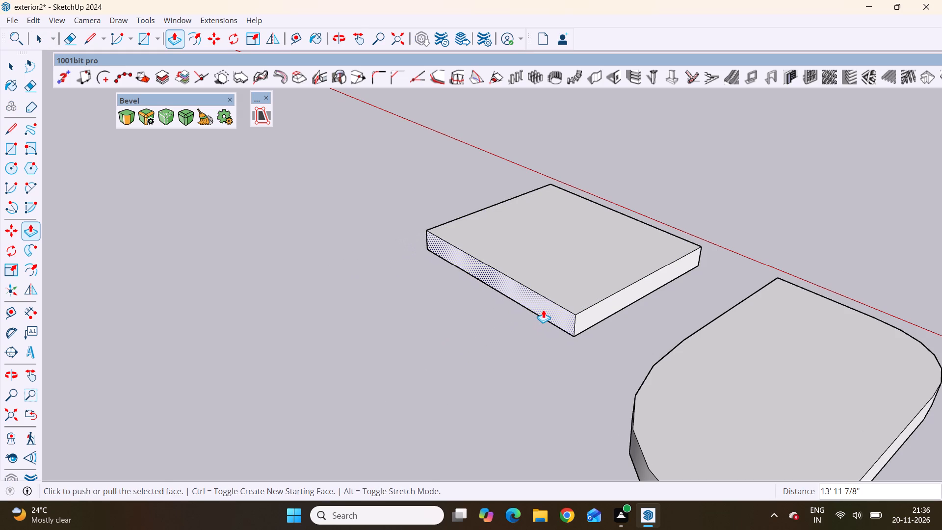
Examine the shortened rectangular slab's proportions beside the two curved slabs and the house.
scroll(361, 345, down, 20)
scroll(637, 276, up, 1)
middle_drag(639, 273, 337, 350)
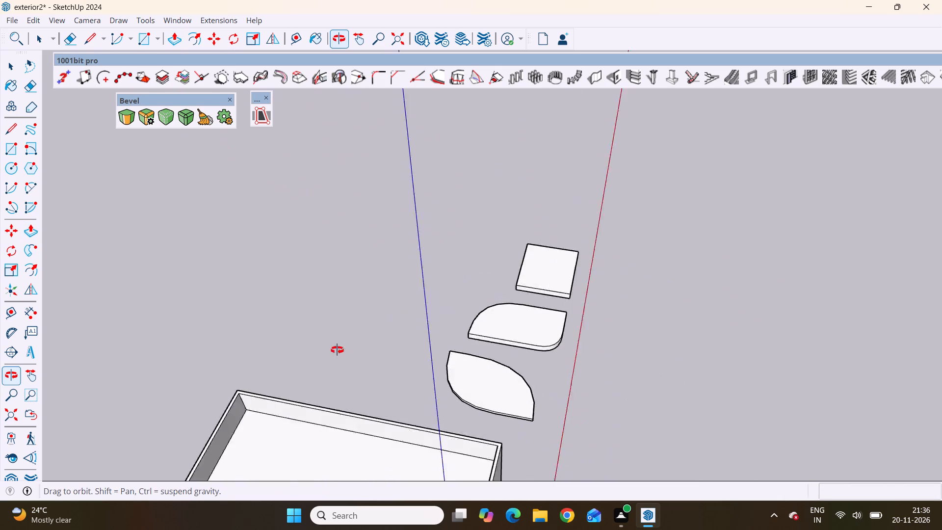
middle_drag(337, 350, 154, 250)
scroll(495, 217, down, 8)
middle_drag(501, 329, 402, 331)
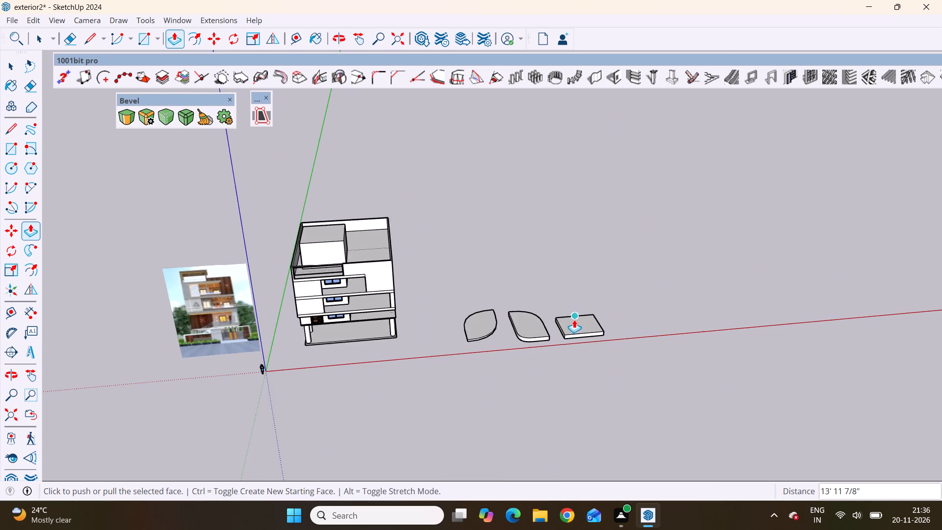
scroll(574, 318, down, 5)
scroll(608, 351, up, 20)
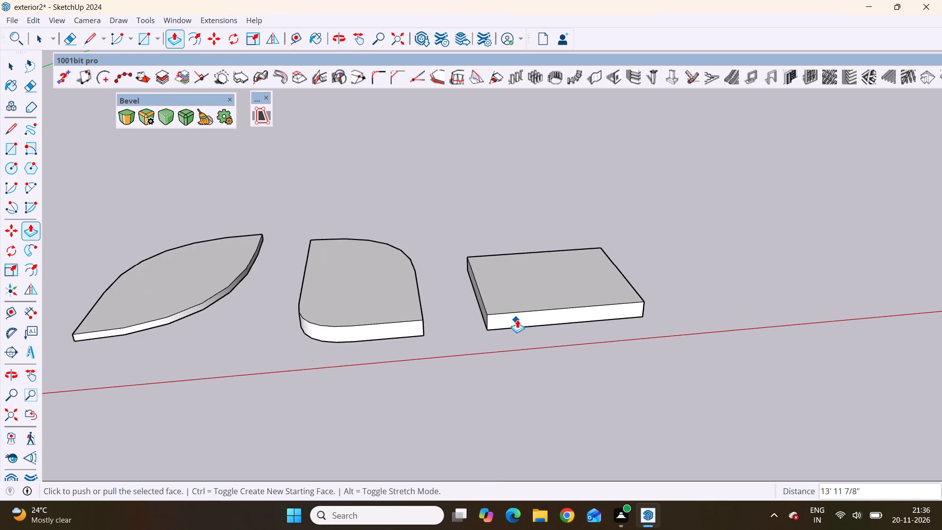
middle_drag(523, 319, 523, 392)
middle_drag(707, 304, 424, 331)
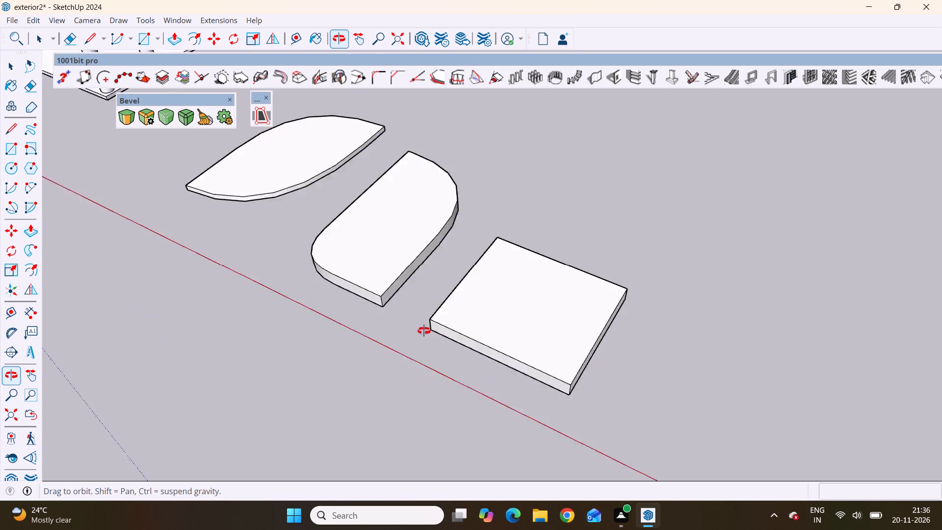
middle_drag(424, 331, 396, 284)
Push/Pull the rectangular slab's side face facing away from the rounded slab inward about 3' 8 11/16".
scroll(482, 398, up, 5)
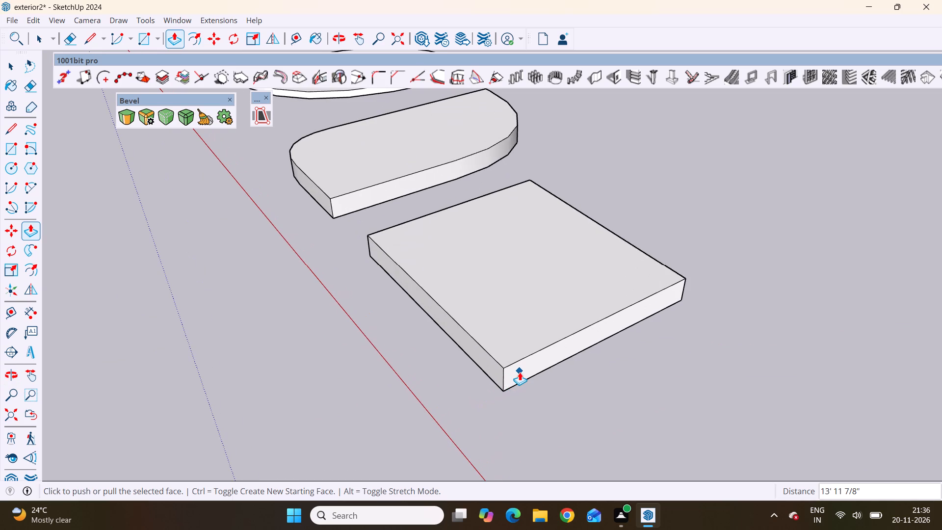
key(space)
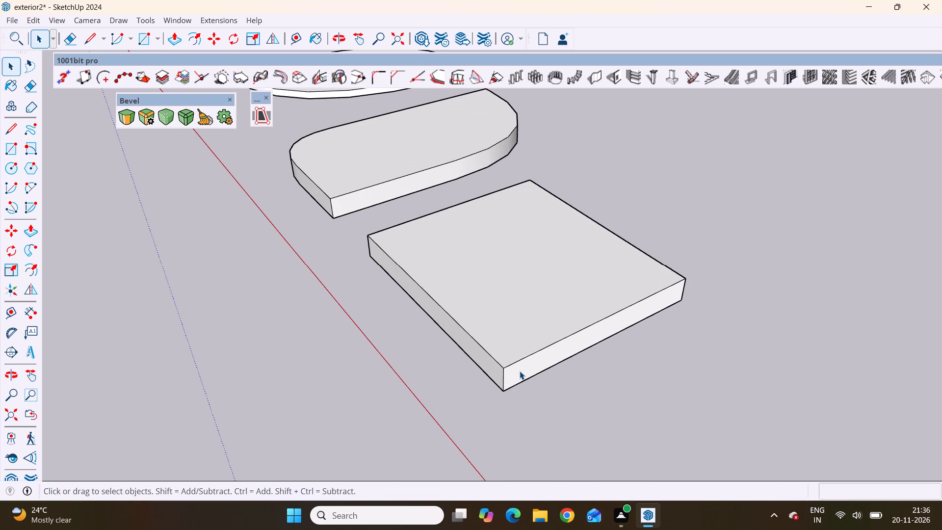
click(520, 371)
key(p)
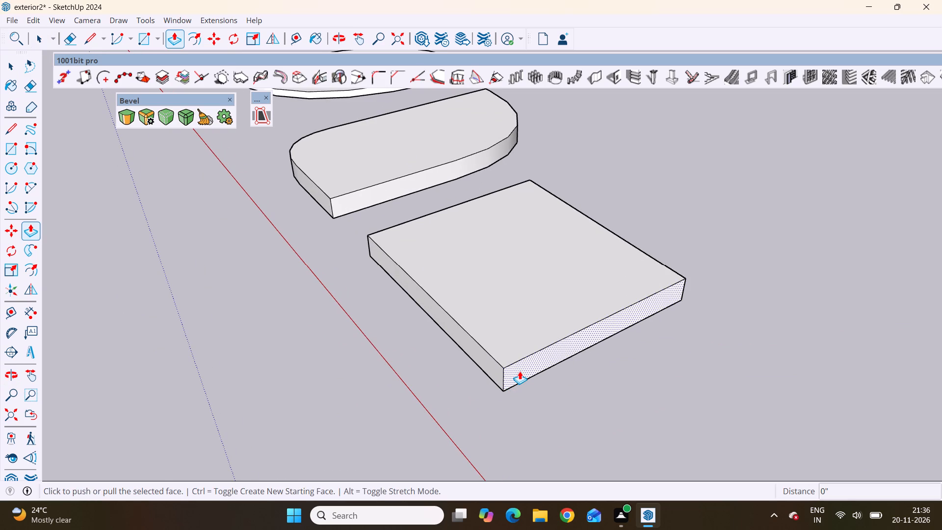
scroll(520, 373, up, 4)
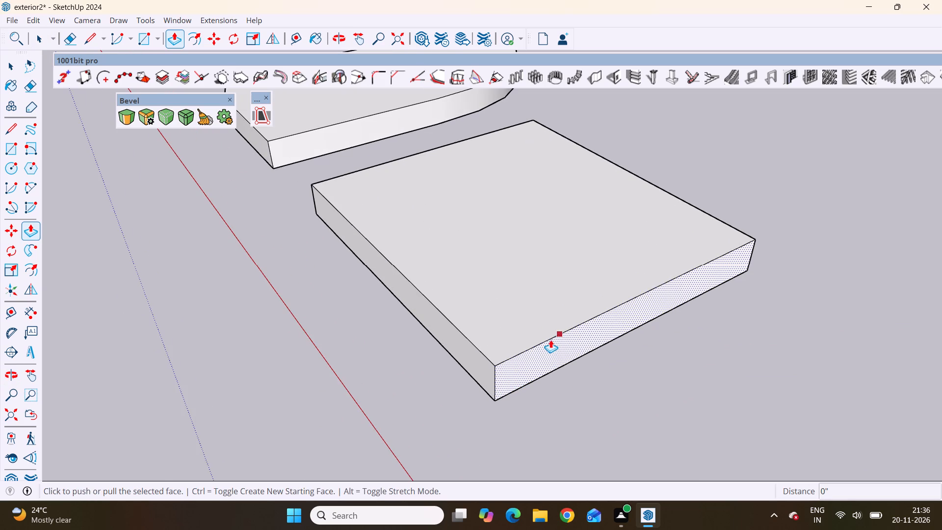
click(534, 361)
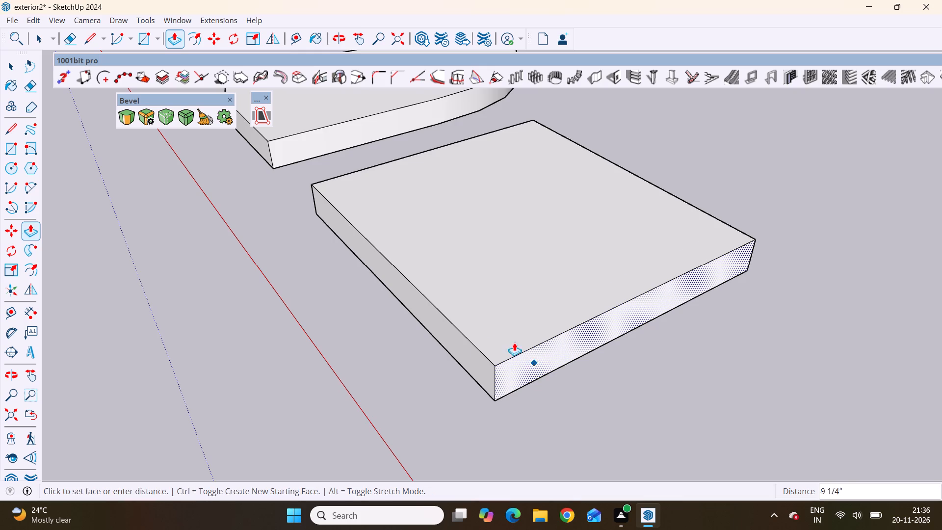
click(490, 331)
Inspect the narrowed slab's shape and spacing next to the rounded slab, and select its top face with its bounding edges.
scroll(243, 278, down, 7)
middle_drag(271, 332, 554, 299)
scroll(545, 317, up, 3)
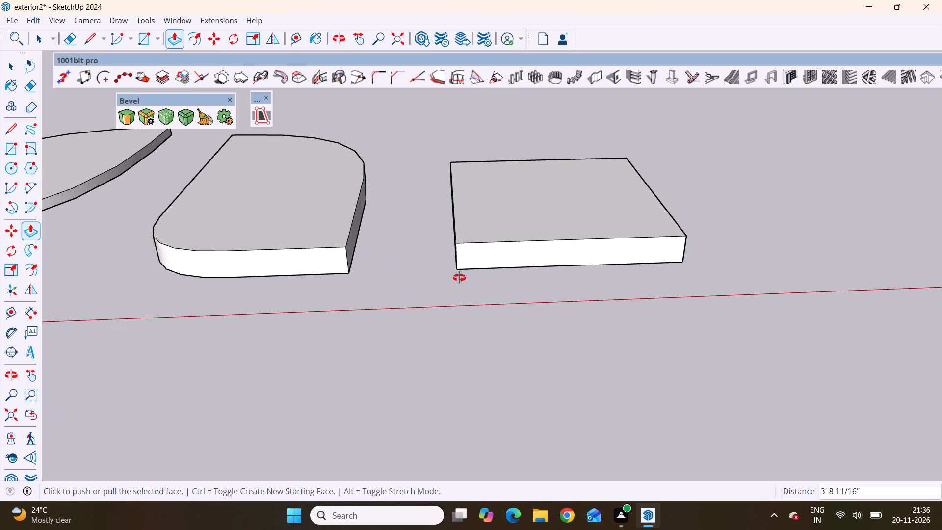
middle_drag(459, 278, 471, 378)
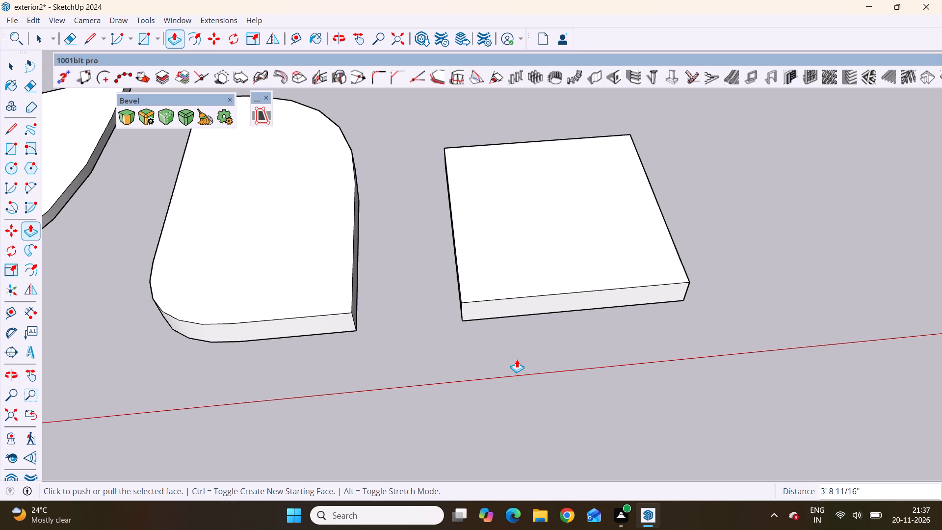
key(space)
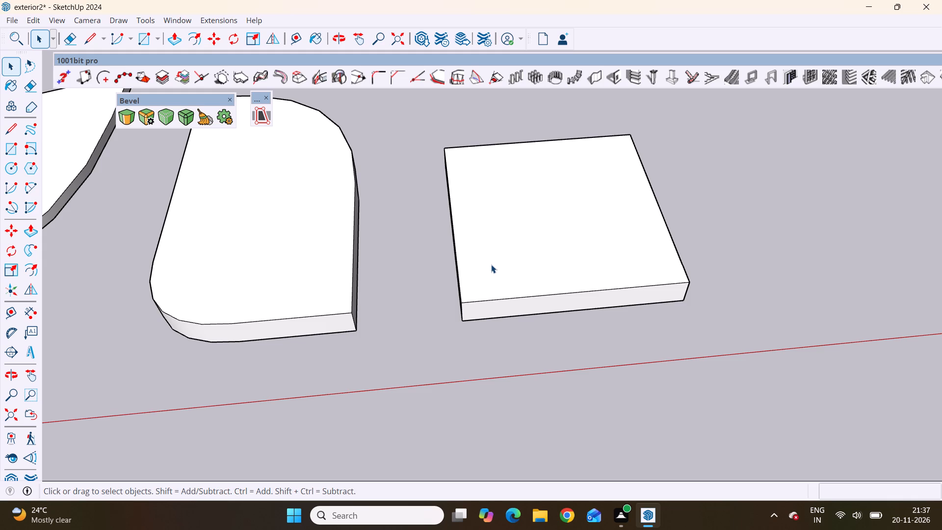
scroll(336, 334, down, 4)
scroll(485, 332, up, 3)
middle_drag(485, 332, 509, 234)
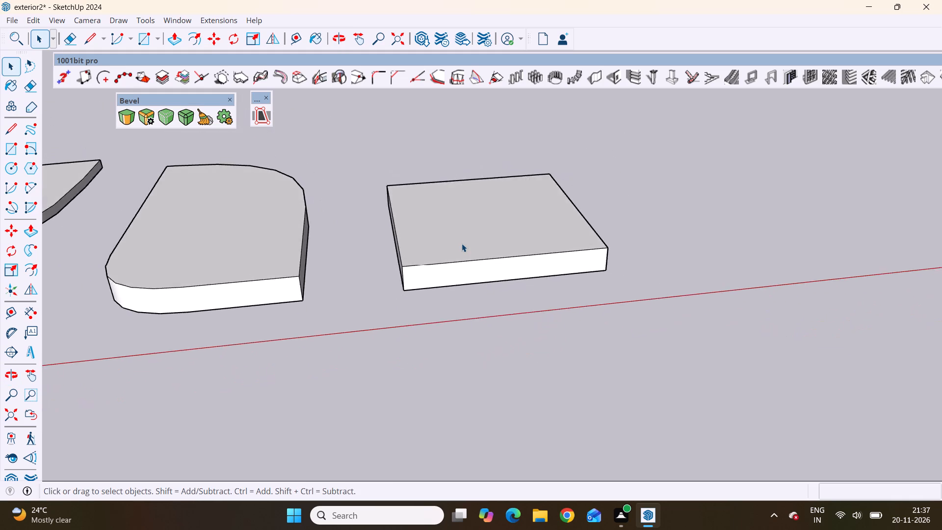
scroll(462, 243, up, 4)
double_click(462, 243)
double_click(412, 248)
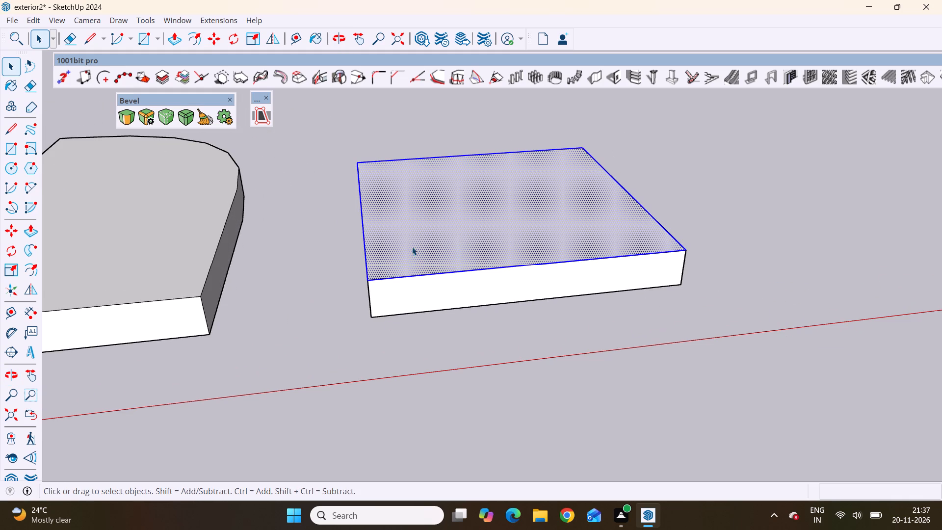
Bevel the rectangular slab's vertical corner edge nearest the rounded slab and red axis with about 10' 1 3/4" offset and 6 segments.
middle_drag(395, 318, 467, 320)
scroll(433, 313, up, 4)
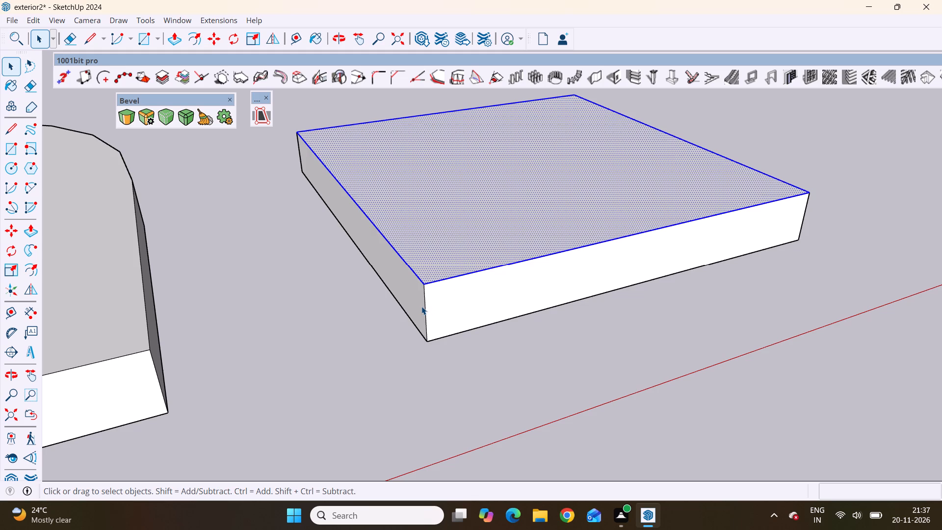
click(421, 306)
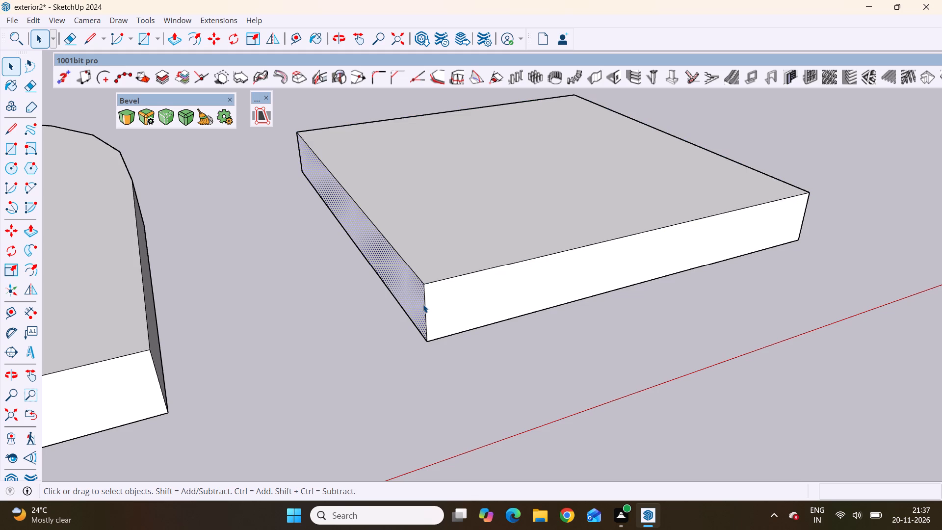
click(423, 304)
click(424, 312)
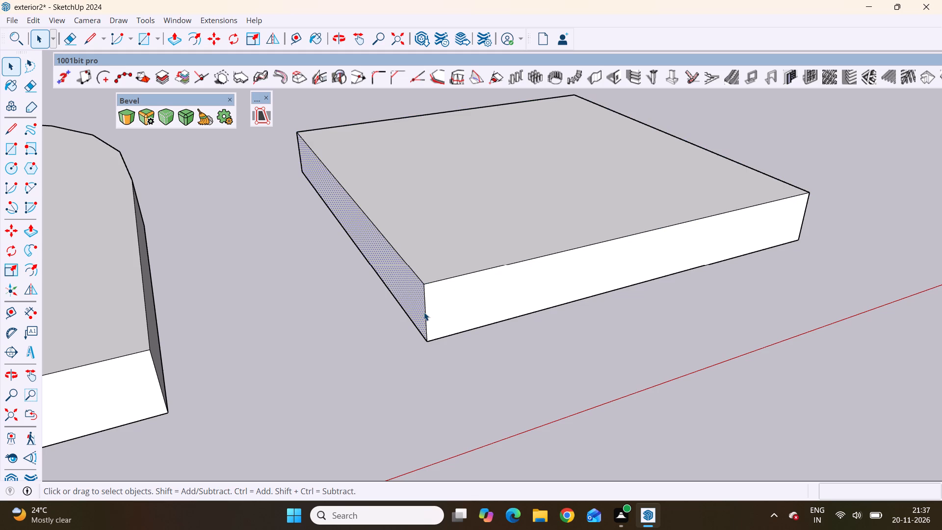
click(425, 311)
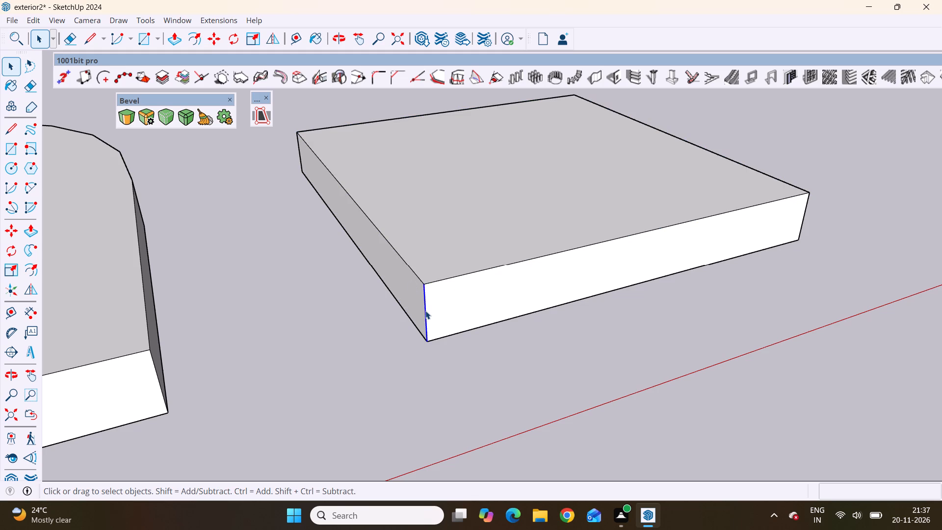
scroll(371, 284, down, 3)
scroll(90, 110, up, 4)
scroll(124, 124, down, 3)
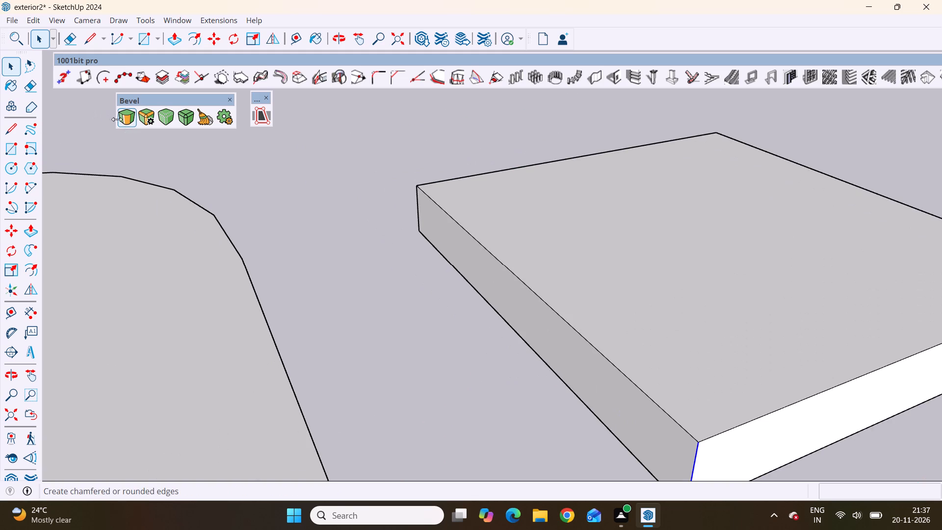
scroll(117, 119, down, 7)
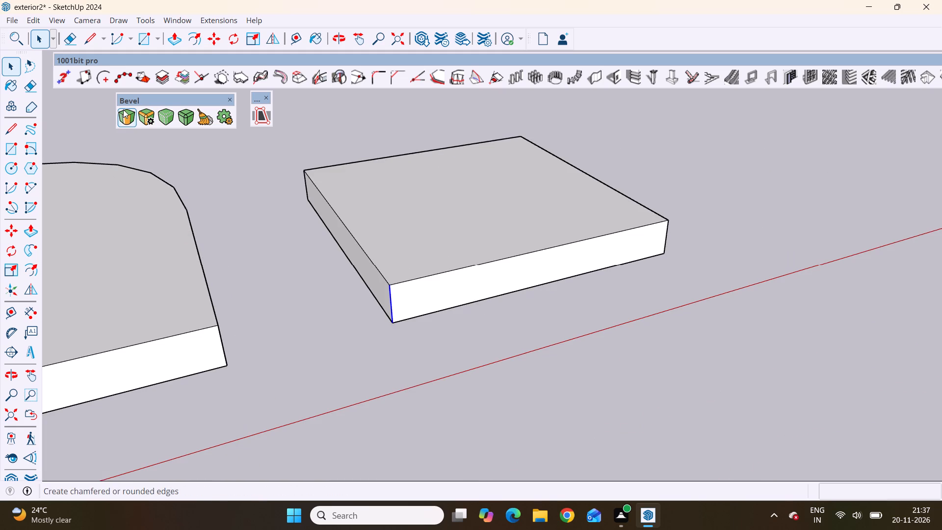
click(123, 109)
scroll(400, 319, up, 7)
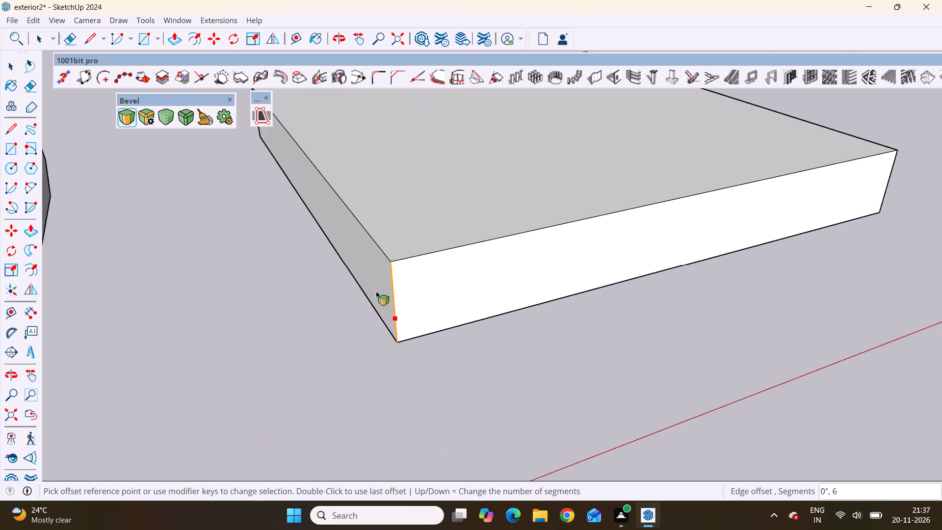
scroll(376, 291, up, 4)
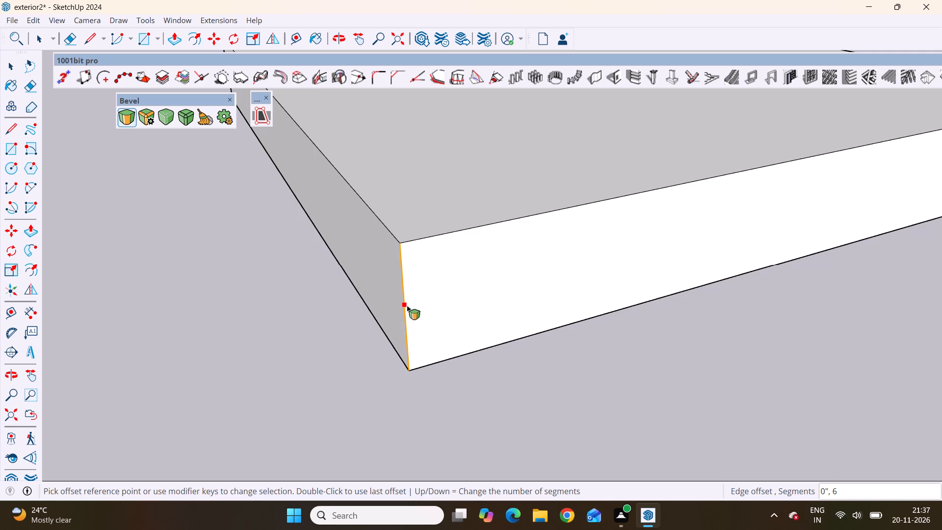
click(404, 311)
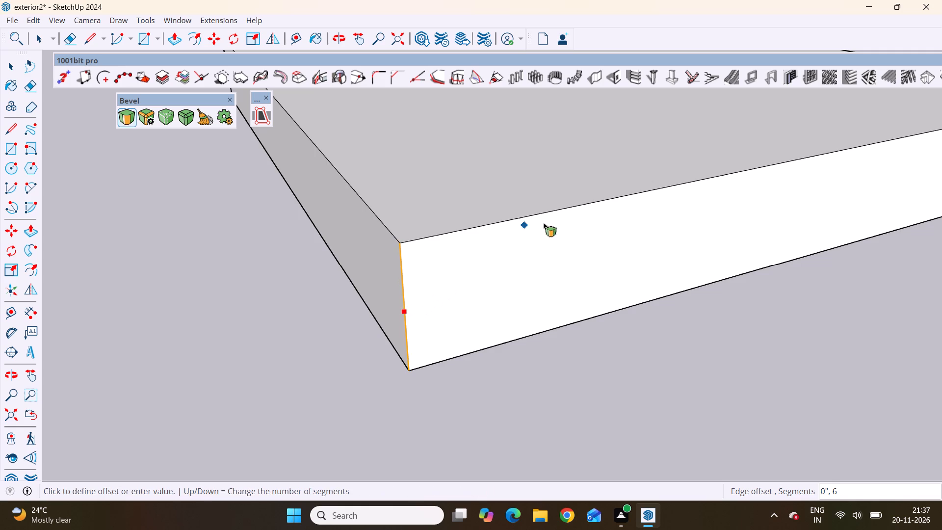
scroll(556, 284, down, 9)
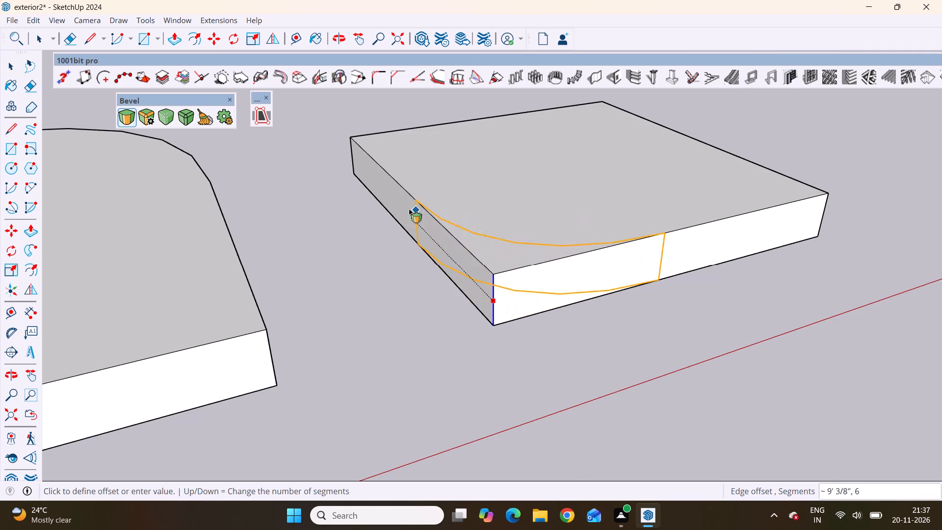
scroll(369, 205, down, 4)
middle_drag(374, 221, 376, 332)
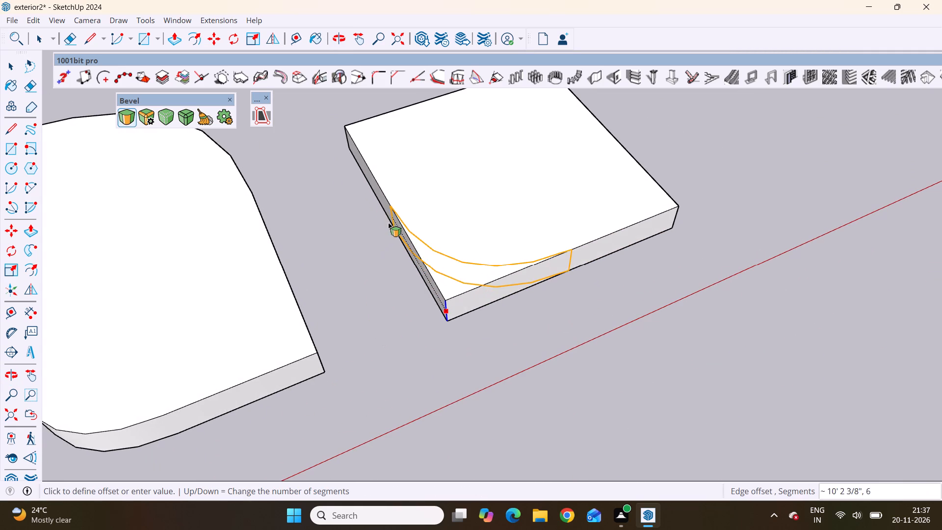
click(387, 209)
Bevel the third slab's diagonally opposite vertical corner edge with about 20' 3 1/2" offset and 6 segments.
scroll(336, 297, down, 8)
middle_drag(598, 291, 370, 328)
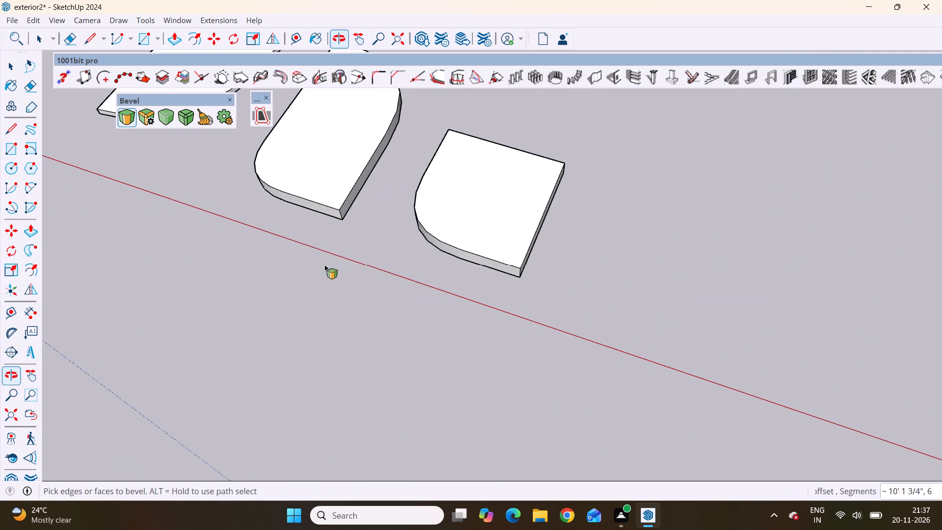
scroll(314, 233, down, 11)
middle_drag(577, 236, 279, 231)
scroll(481, 153, up, 3)
scroll(414, 237, down, 4)
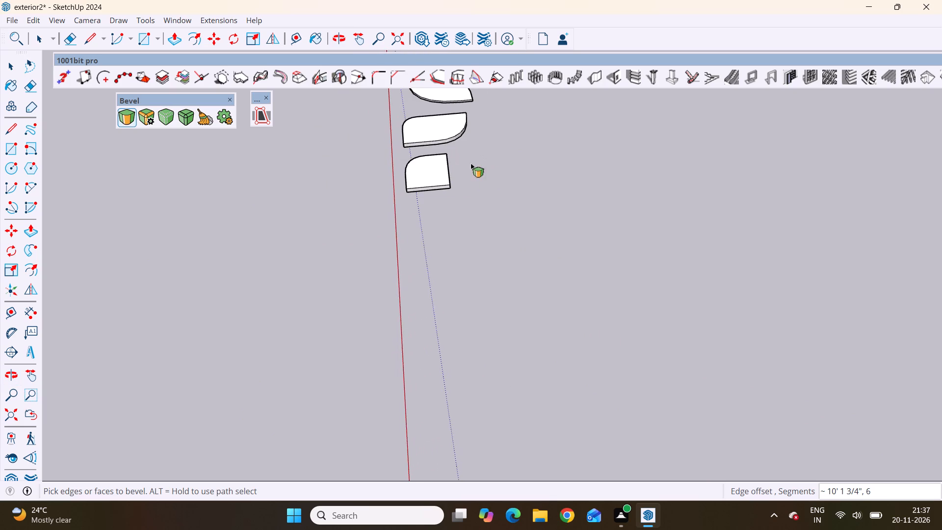
scroll(471, 163, up, 10)
middle_drag(435, 233, 357, 224)
scroll(357, 223, down, 5)
scroll(364, 220, up, 4)
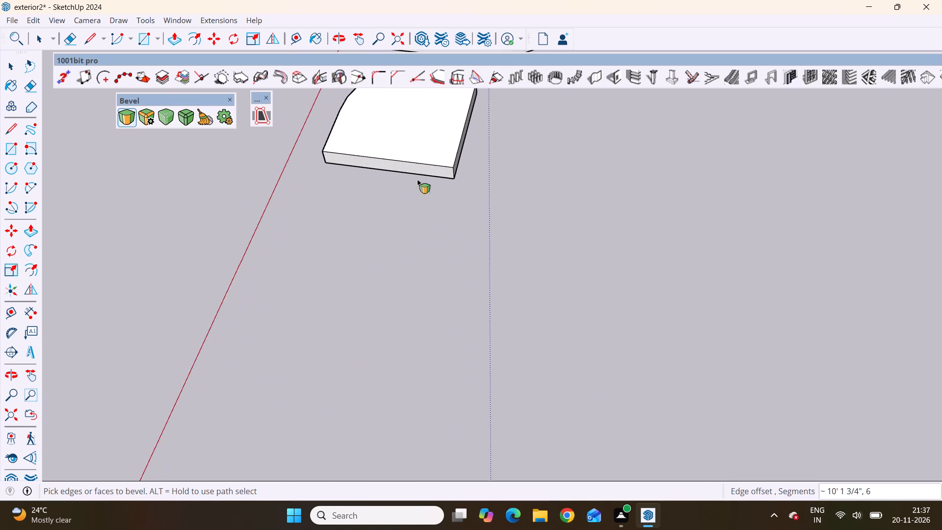
scroll(417, 180, up, 4)
middle_drag(521, 189, 478, 129)
scroll(500, 133, up, 9)
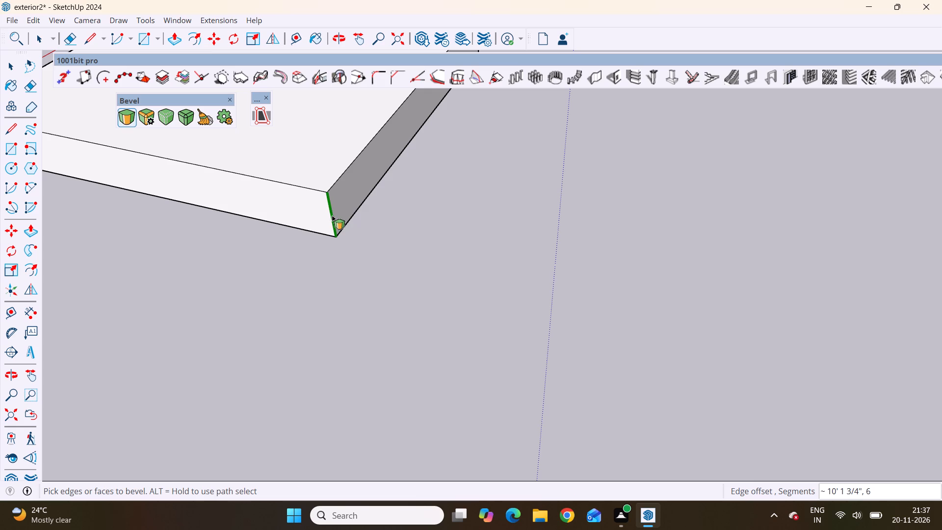
click(332, 215)
scroll(246, 257, down, 14)
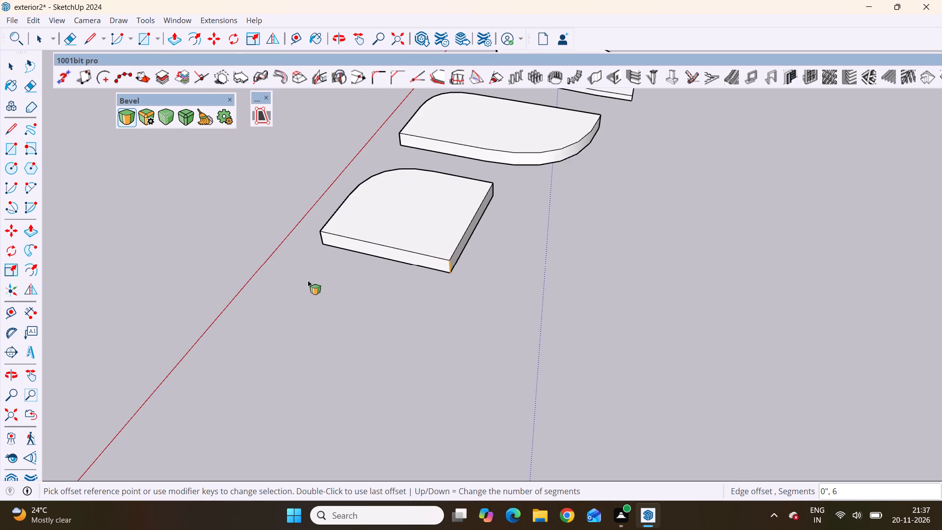
scroll(371, 325, down, 1)
middle_drag(349, 312, 602, 317)
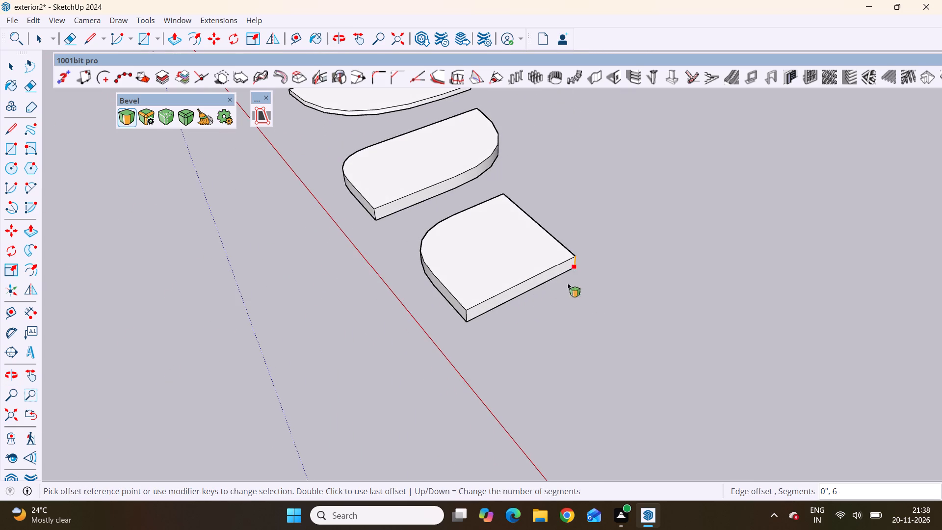
scroll(620, 282, up, 5)
middle_drag(620, 282, 387, 235)
scroll(540, 254, up, 5)
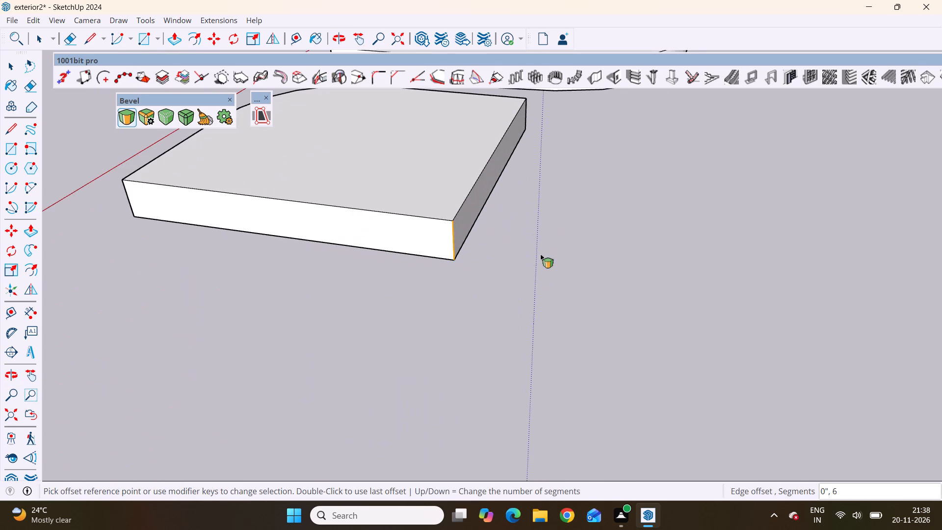
scroll(474, 217, up, 5)
click(435, 262)
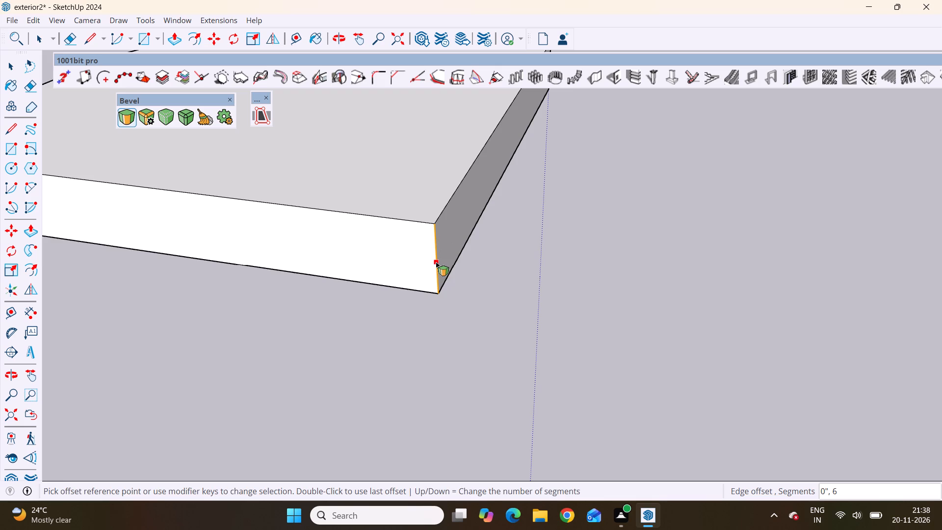
scroll(271, 224, down, 9)
scroll(559, 280, down, 2)
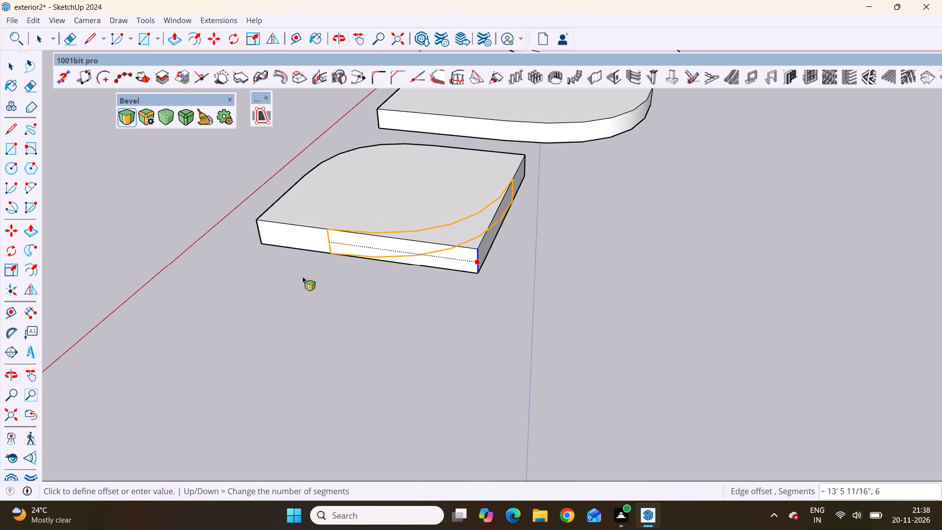
scroll(256, 276, down, 1)
middle_drag(256, 276, 590, 335)
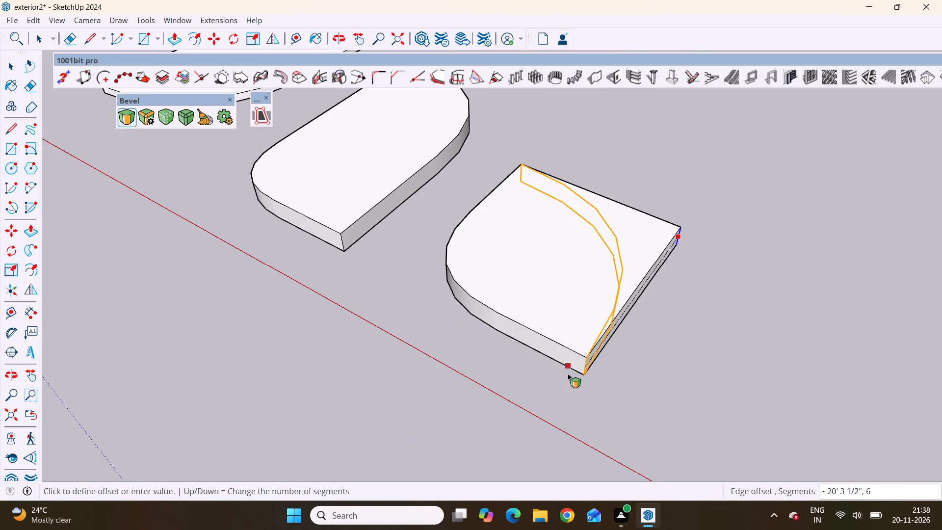
scroll(403, 338, down, 7)
middle_drag(421, 375, 498, 387)
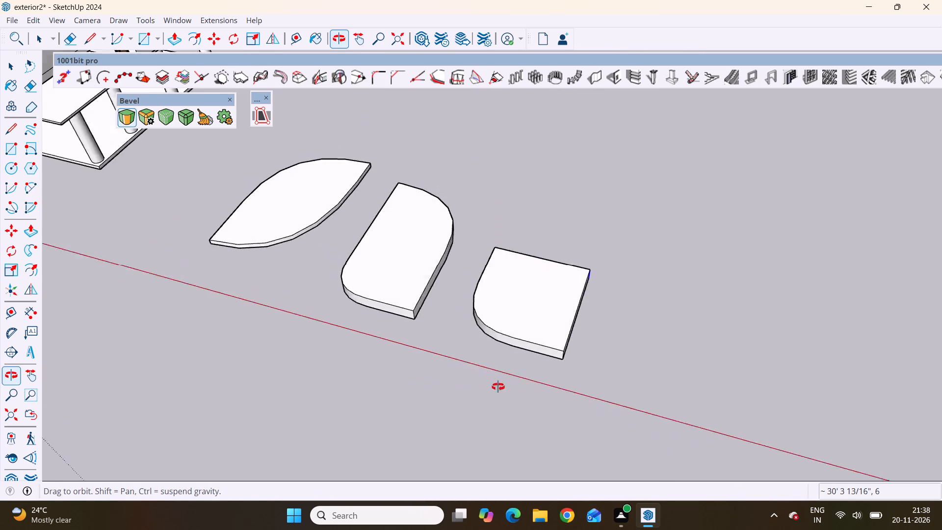
middle_drag(498, 387, 525, 387)
scroll(610, 356, up, 7)
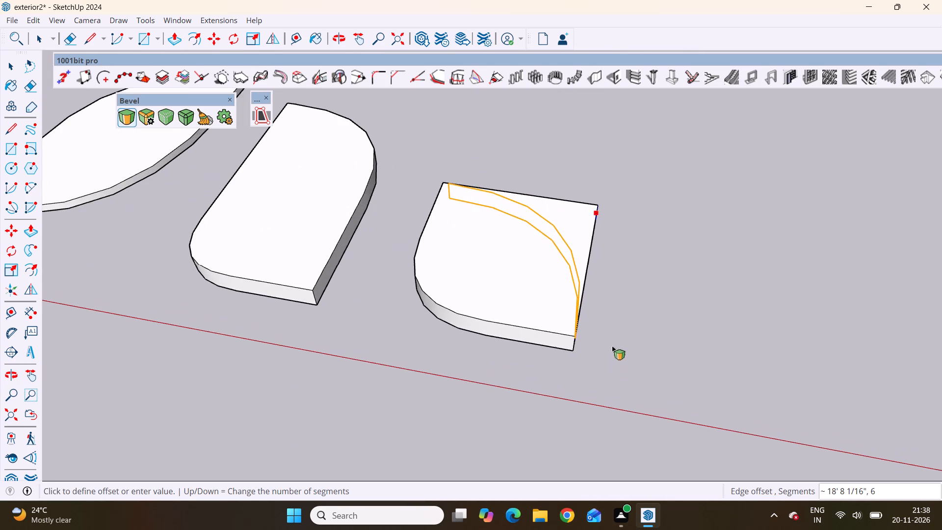
middle_drag(508, 360, 671, 353)
click(556, 318)
scroll(413, 316, down, 3)
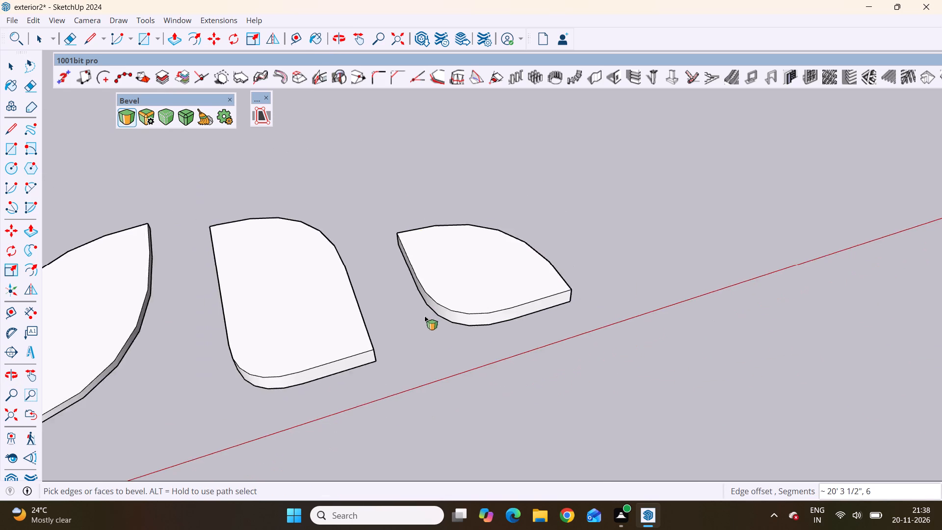
scroll(424, 316, down, 3)
middle_drag(497, 355, 457, 351)
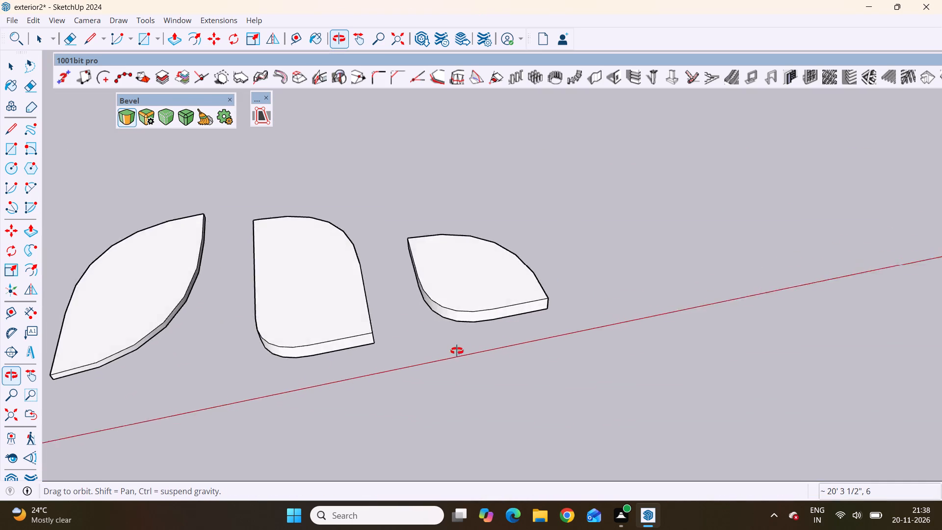
middle_drag(457, 351, 449, 356)
scroll(448, 356, down, 5)
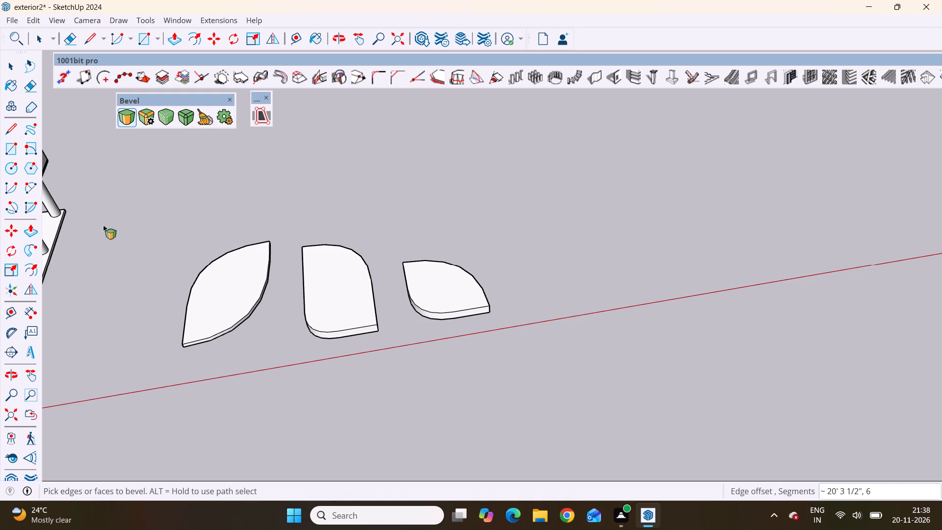
key(space)
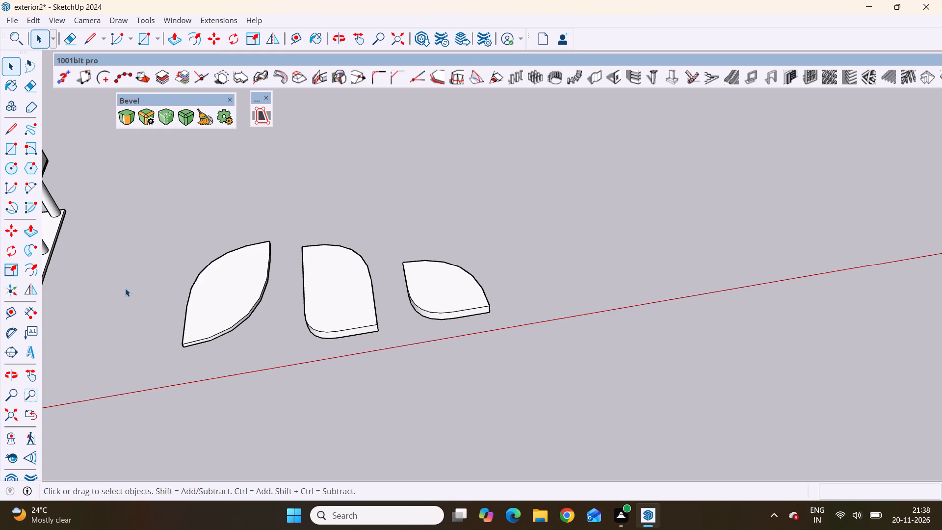
Examine the three curved slabs' shapes, thicknesses and spacing beside the house from low and high viewpoints.
scroll(401, 301, down, 8)
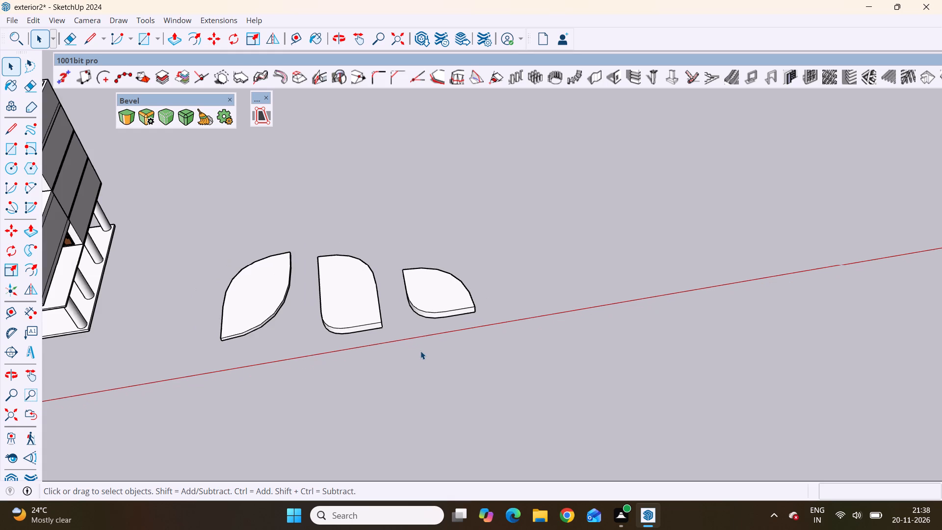
scroll(392, 320, down, 2)
middle_drag(438, 374, 451, 259)
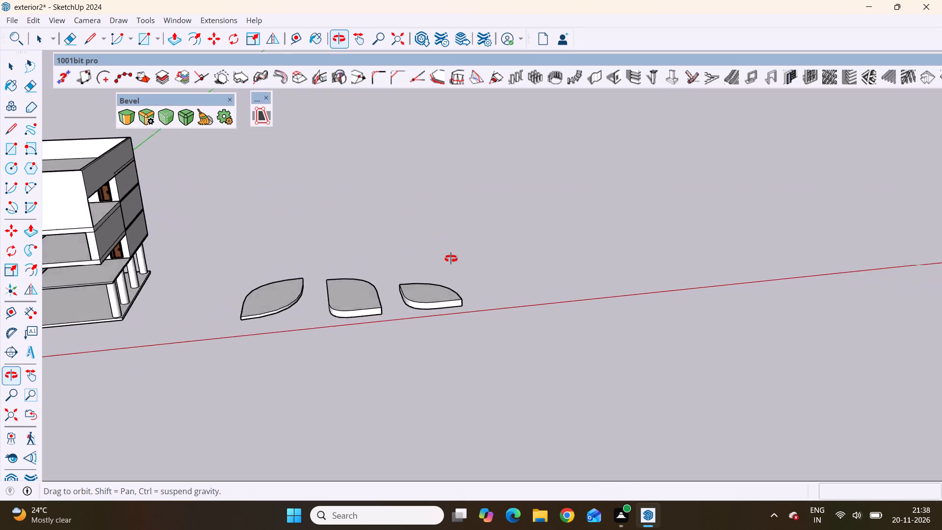
middle_drag(451, 259, 470, 299)
scroll(453, 312, up, 3)
scroll(445, 321, down, 4)
middle_drag(434, 352, 398, 187)
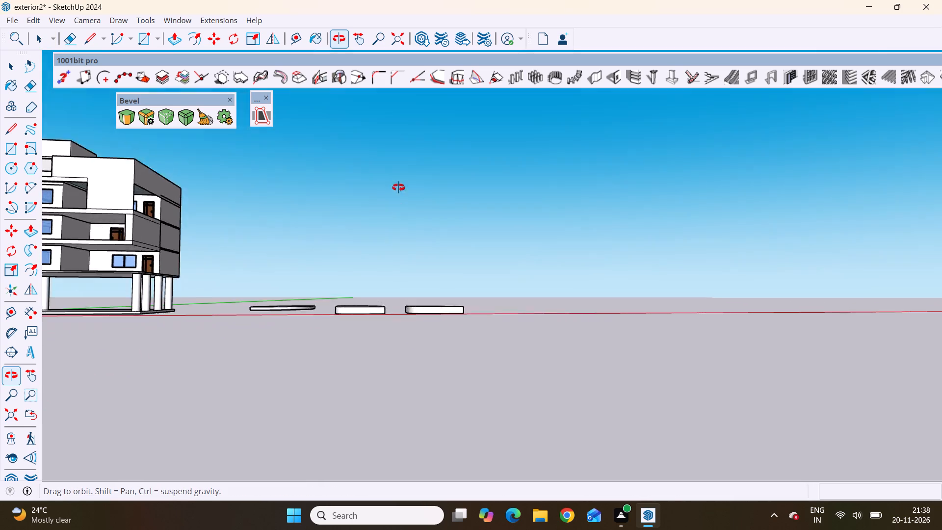
middle_drag(398, 187, 391, 287)
scroll(391, 288, up, 3)
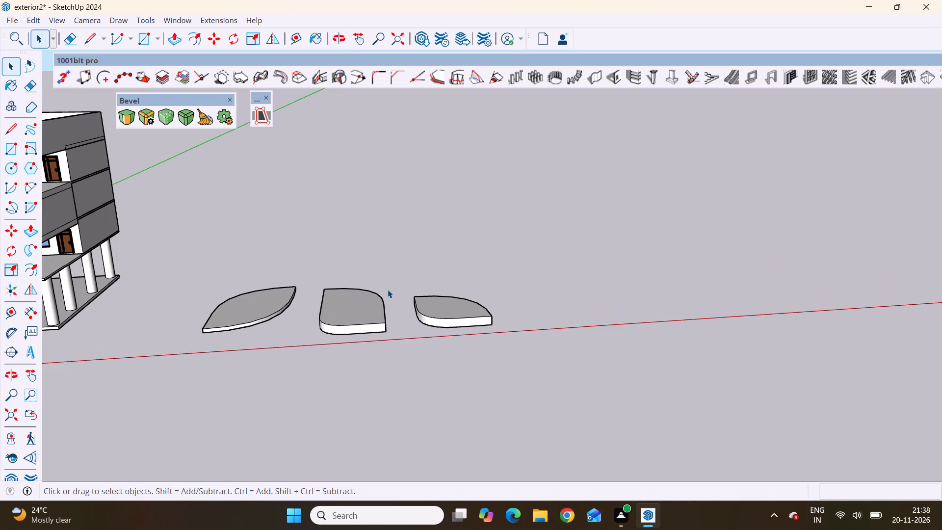
scroll(388, 290, down, 6)
scroll(337, 375, up, 5)
scroll(411, 280, down, 1)
middle_drag(413, 277, 227, 232)
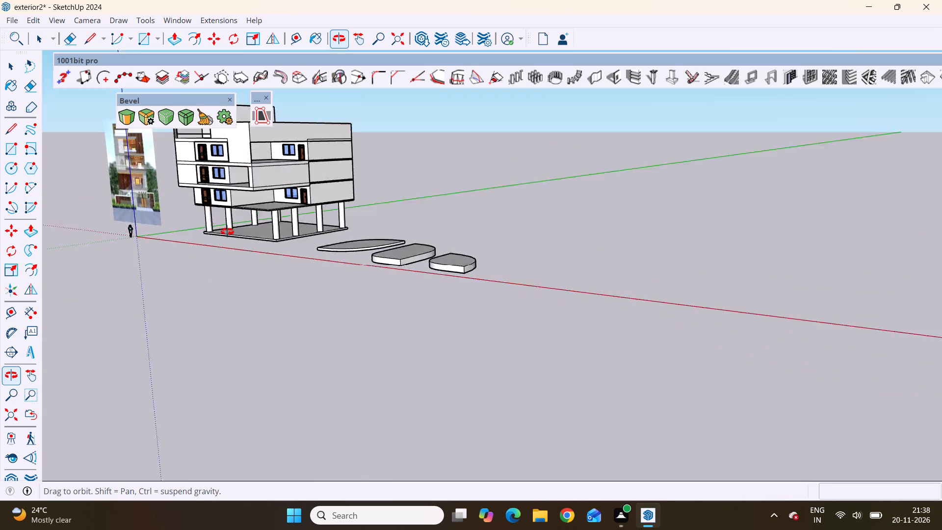
middle_drag(227, 232, 441, 368)
scroll(374, 275, down, 4)
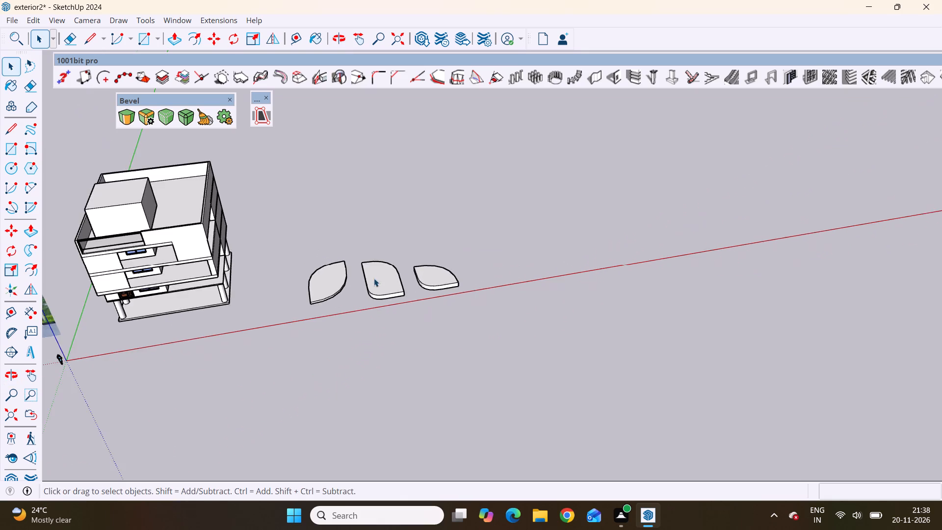
middle_drag(395, 298, 347, 265)
scroll(346, 265, up, 13)
scroll(370, 319, down, 5)
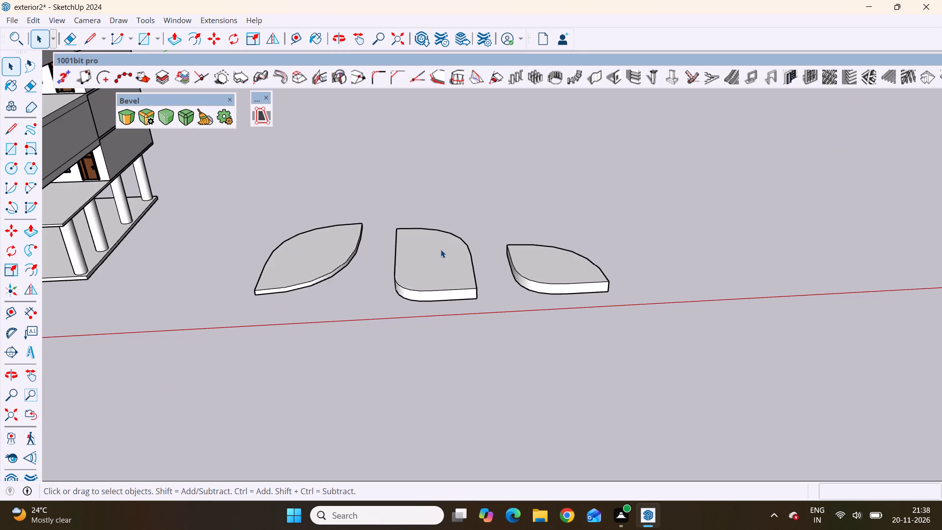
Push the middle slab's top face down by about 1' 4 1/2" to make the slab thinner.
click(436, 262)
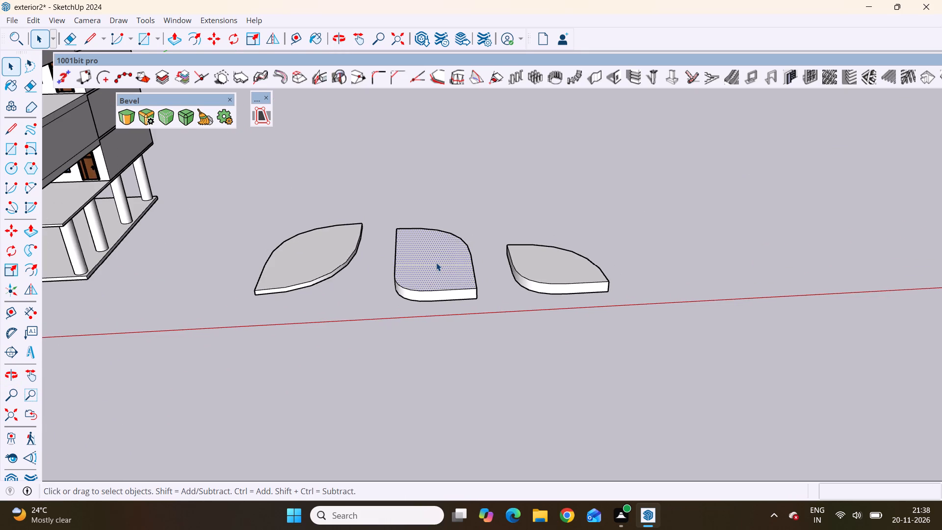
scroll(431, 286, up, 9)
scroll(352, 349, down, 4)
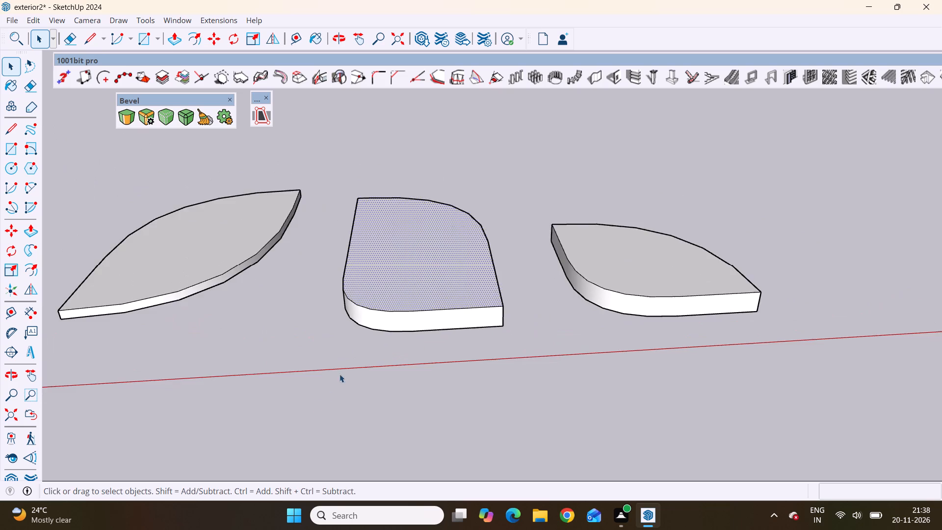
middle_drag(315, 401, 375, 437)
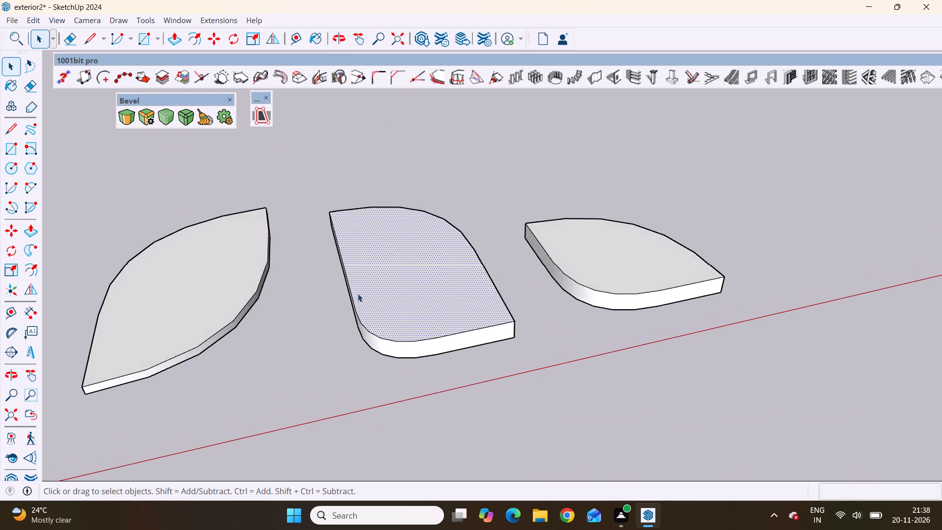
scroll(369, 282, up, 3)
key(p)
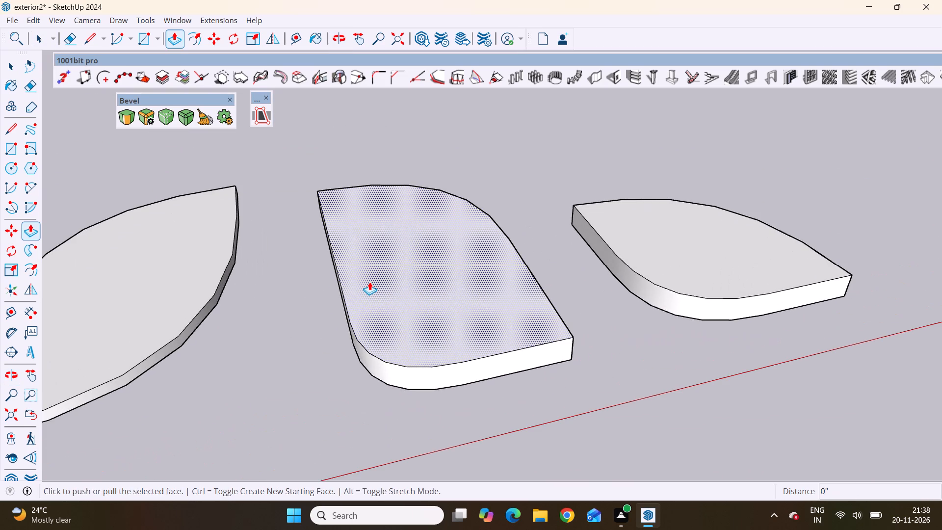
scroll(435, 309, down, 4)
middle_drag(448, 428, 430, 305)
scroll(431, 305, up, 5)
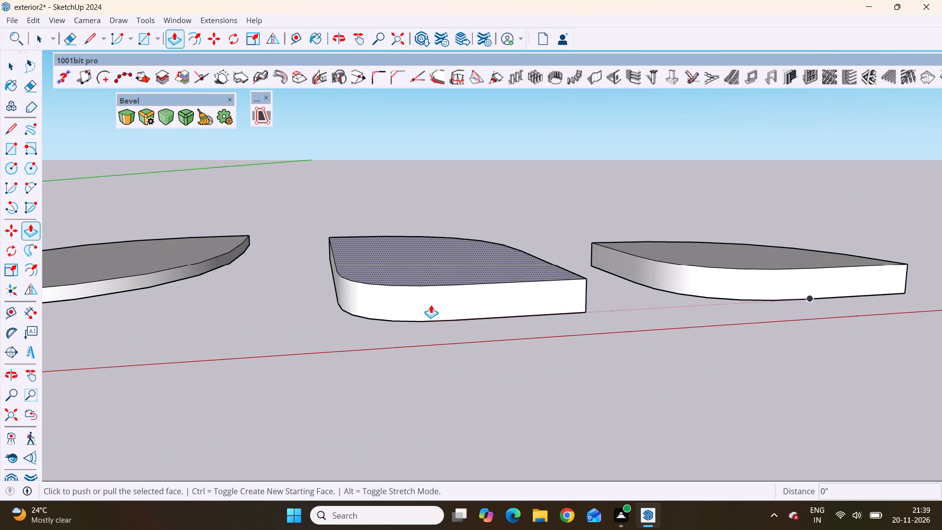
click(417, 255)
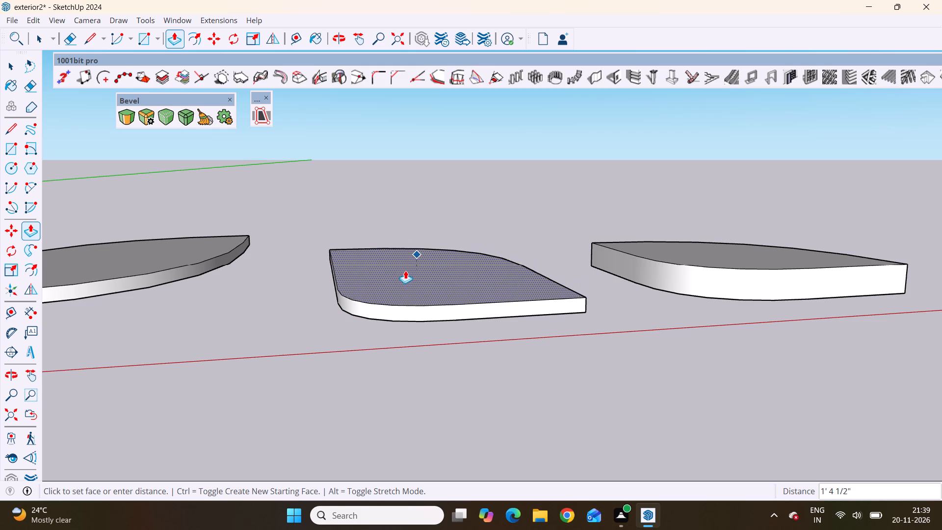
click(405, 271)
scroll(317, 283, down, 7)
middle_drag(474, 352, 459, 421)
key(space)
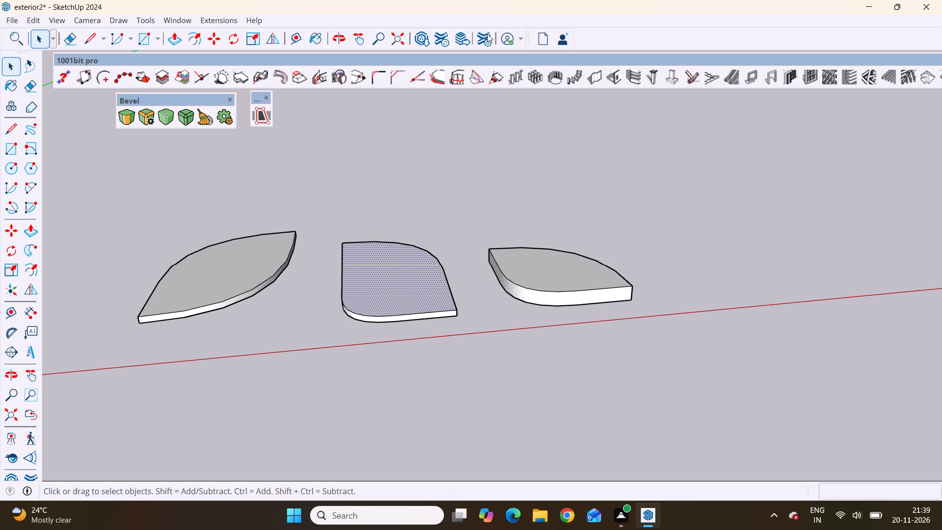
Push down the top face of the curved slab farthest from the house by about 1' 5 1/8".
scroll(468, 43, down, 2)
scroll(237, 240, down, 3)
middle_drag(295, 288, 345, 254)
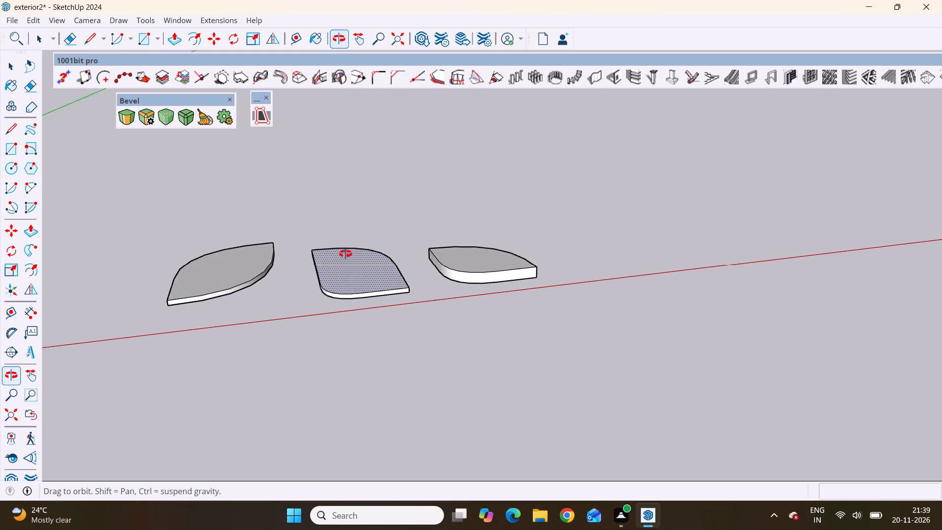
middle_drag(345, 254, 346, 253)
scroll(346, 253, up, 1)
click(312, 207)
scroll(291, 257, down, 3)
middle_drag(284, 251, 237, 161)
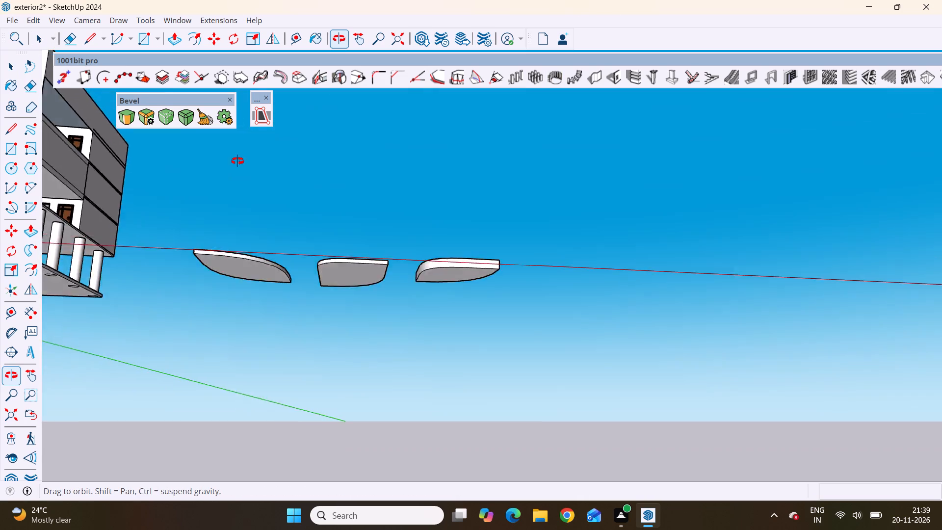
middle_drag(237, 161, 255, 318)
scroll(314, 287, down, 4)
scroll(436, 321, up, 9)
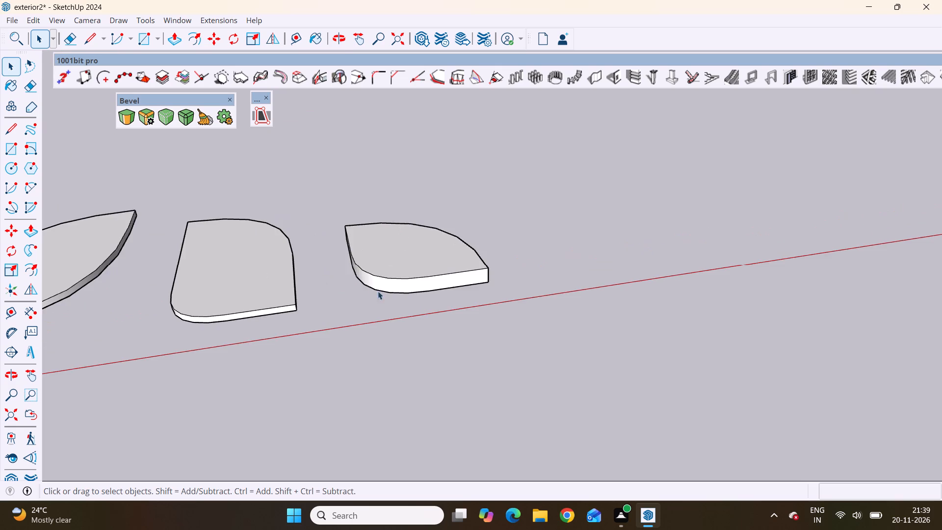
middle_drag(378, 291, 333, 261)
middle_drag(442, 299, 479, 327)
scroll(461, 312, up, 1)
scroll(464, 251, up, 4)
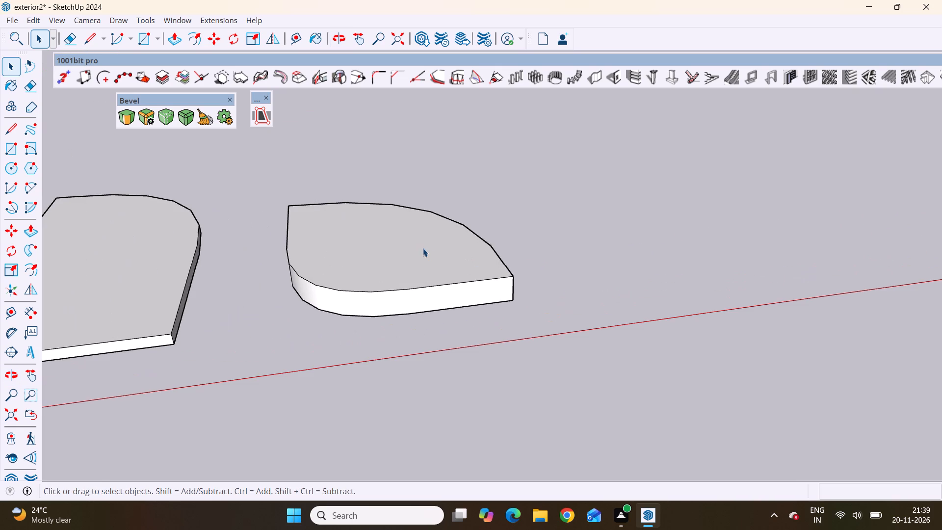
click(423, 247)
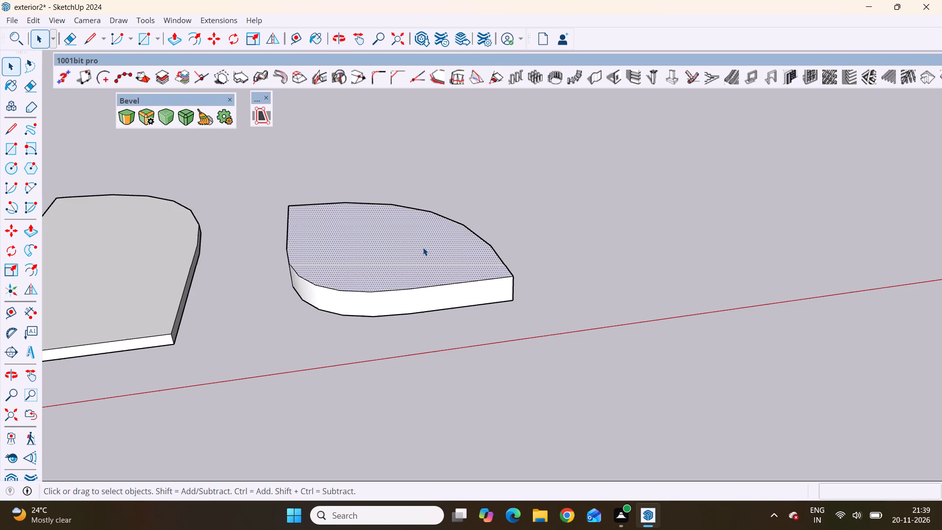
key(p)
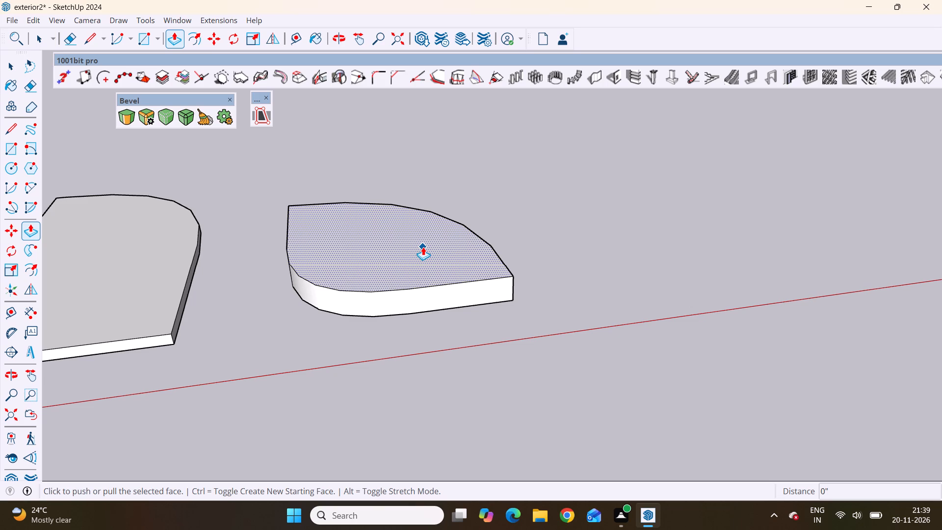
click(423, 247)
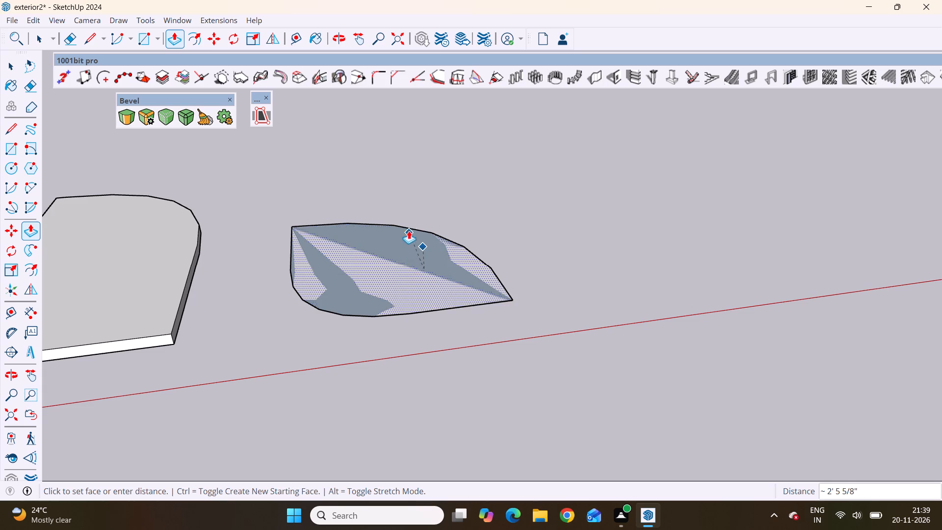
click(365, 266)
Examine the thicknesses and outlines of the three curved slabs from below, from low angles and from above.
scroll(314, 263, down, 9)
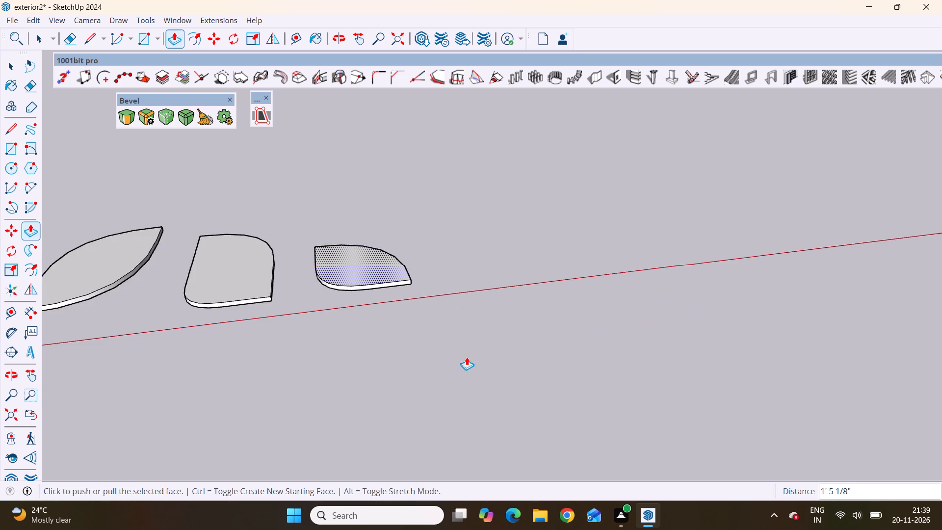
scroll(479, 365, down, 4)
scroll(276, 351, up, 4)
middle_drag(371, 343, 393, 166)
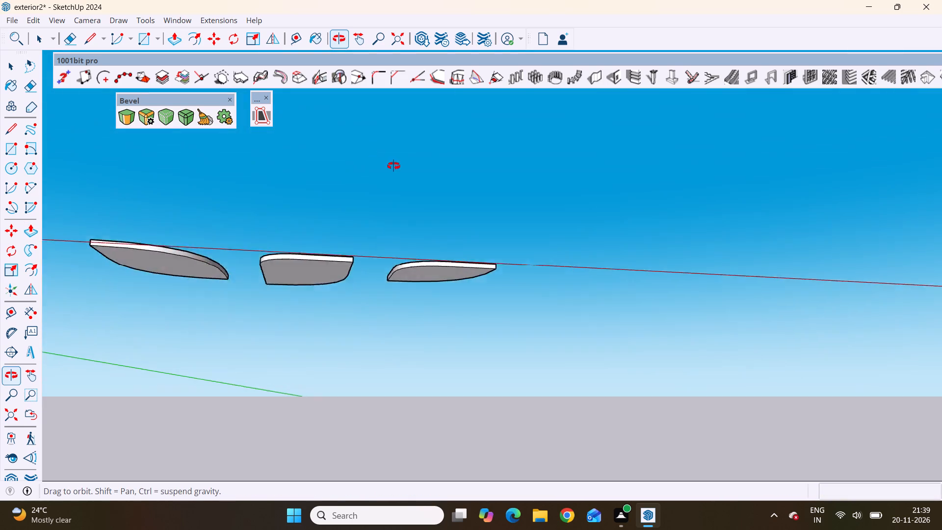
middle_drag(393, 166, 310, 334)
scroll(327, 325, up, 2)
scroll(358, 306, down, 4)
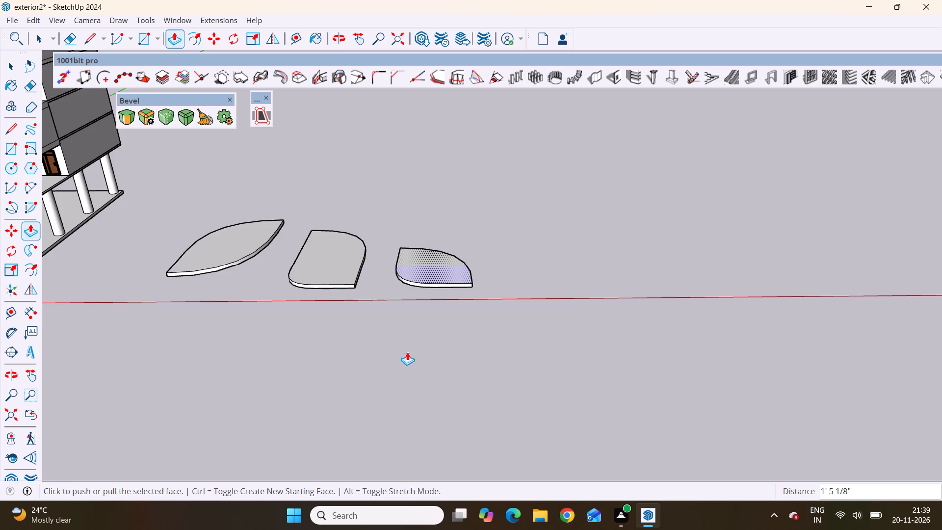
scroll(407, 352, up, 1)
middle_drag(407, 353, 455, 379)
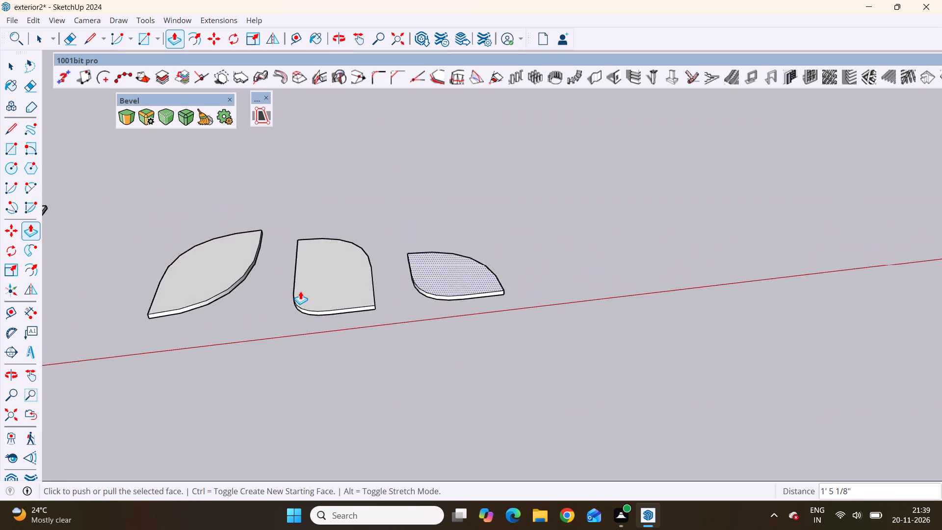
scroll(300, 291, down, 8)
middle_drag(470, 274, 471, 375)
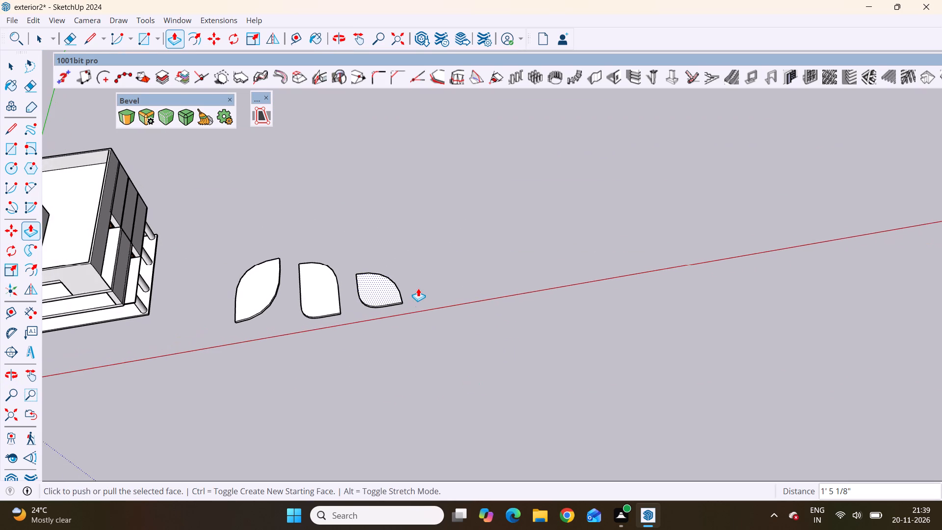
scroll(418, 288, up, 4)
Delete all three curved slabs beside the house.
key(space)
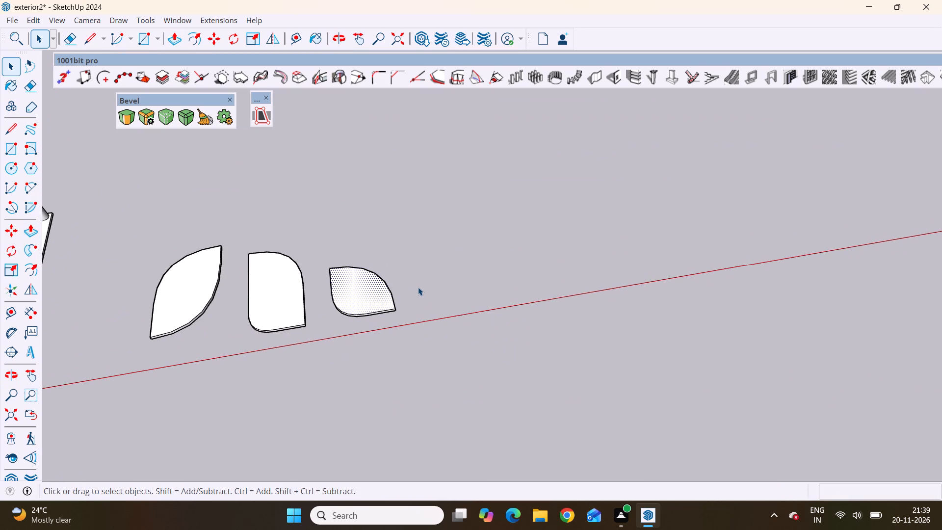
double_click(417, 287)
scroll(356, 307, down, 3)
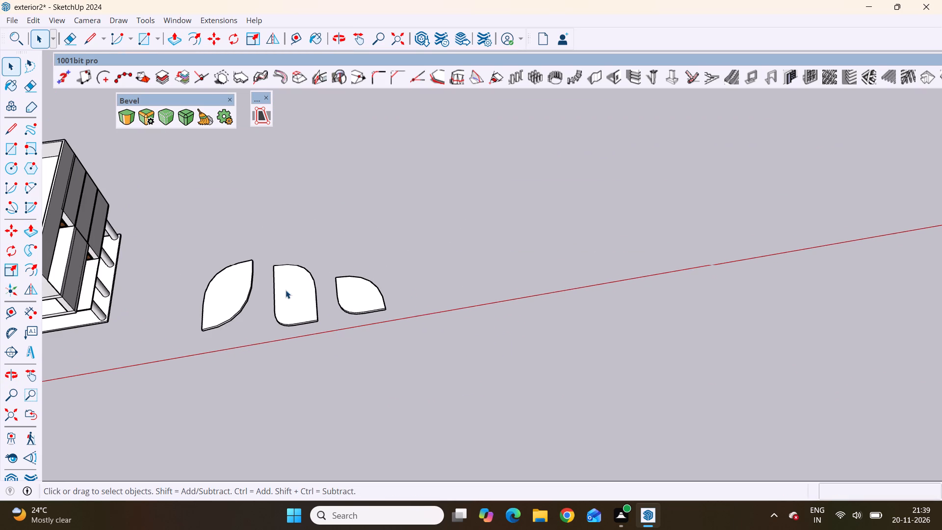
scroll(290, 308, down, 2)
drag(431, 225, 211, 331)
scroll(275, 329, up, 3)
middle_drag(306, 325, 331, 182)
scroll(310, 323, up, 1)
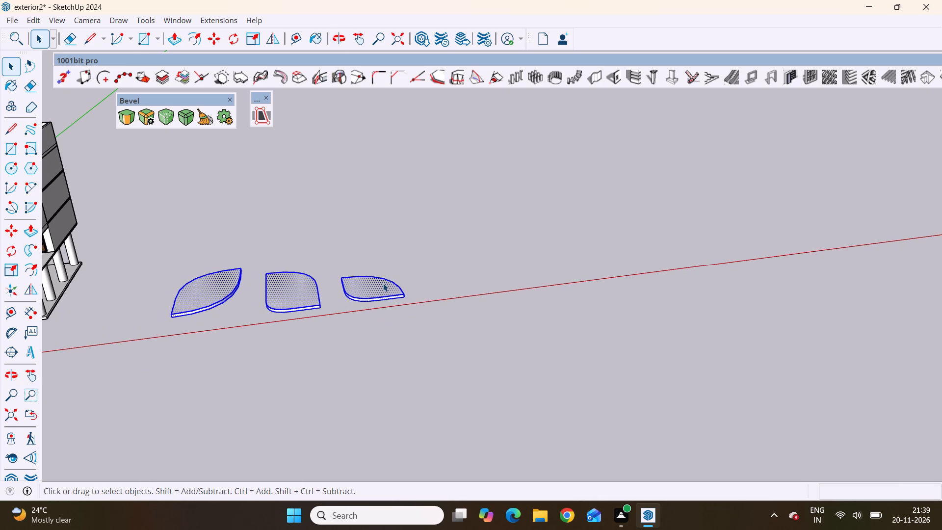
key(Delete)
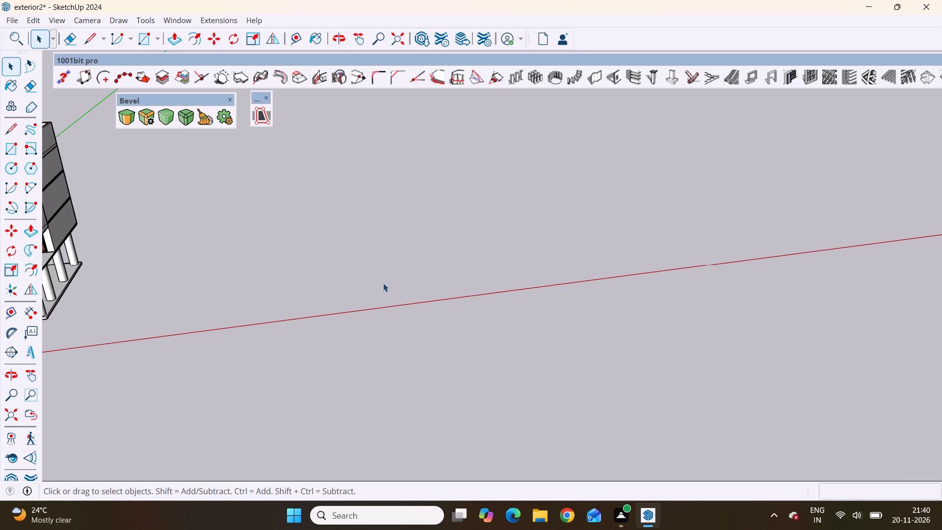
Draw a ground rectangle of about 19' 6" by 38' 9" beside the house's columned side, near the red axis.
scroll(418, 304, down, 8)
scroll(288, 295, up, 5)
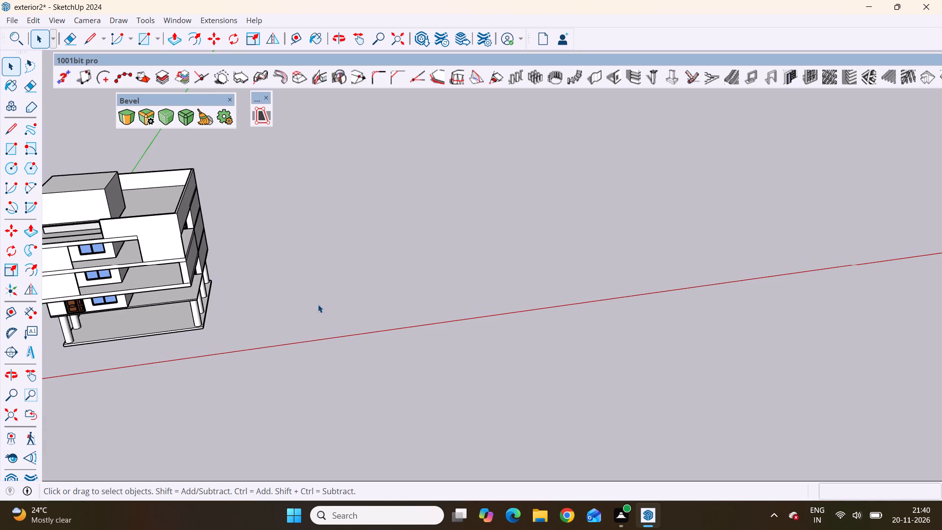
key(r)
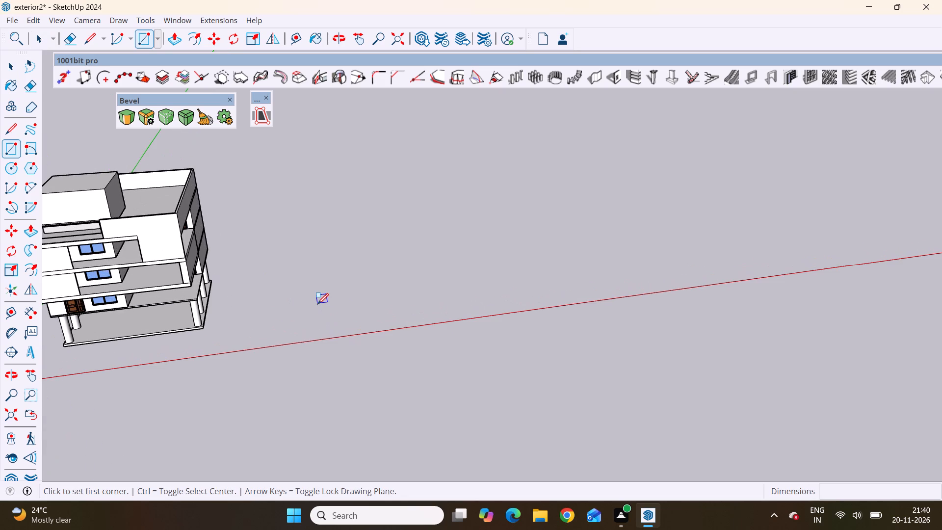
scroll(385, 287, down, 7)
middle_drag(293, 346, 283, 416)
scroll(312, 325, up, 7)
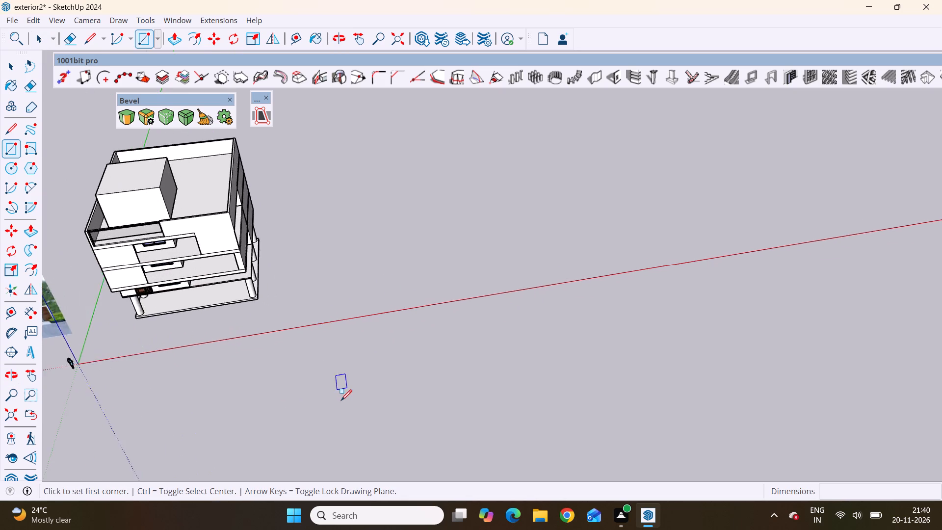
scroll(341, 400, up, 3)
middle_drag(305, 360, 308, 291)
scroll(321, 228, up, 4)
middle_drag(376, 346, 375, 360)
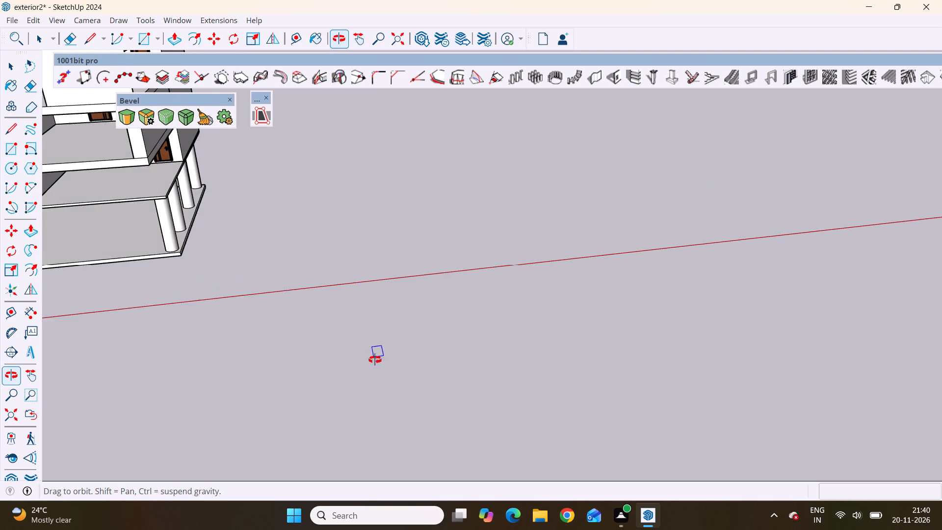
middle_drag(375, 360, 376, 362)
scroll(305, 335, down, 3)
middle_drag(369, 379, 344, 373)
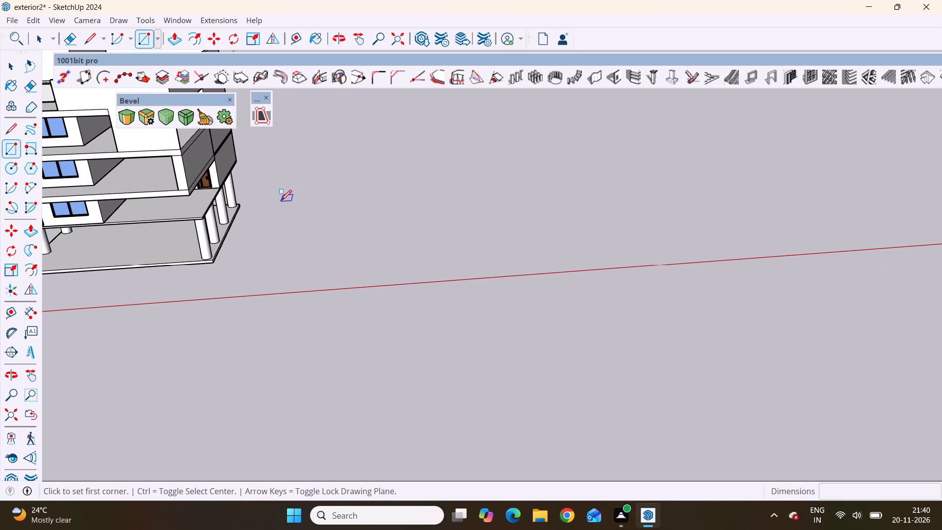
scroll(280, 225, up, 5)
scroll(320, 244, down, 3)
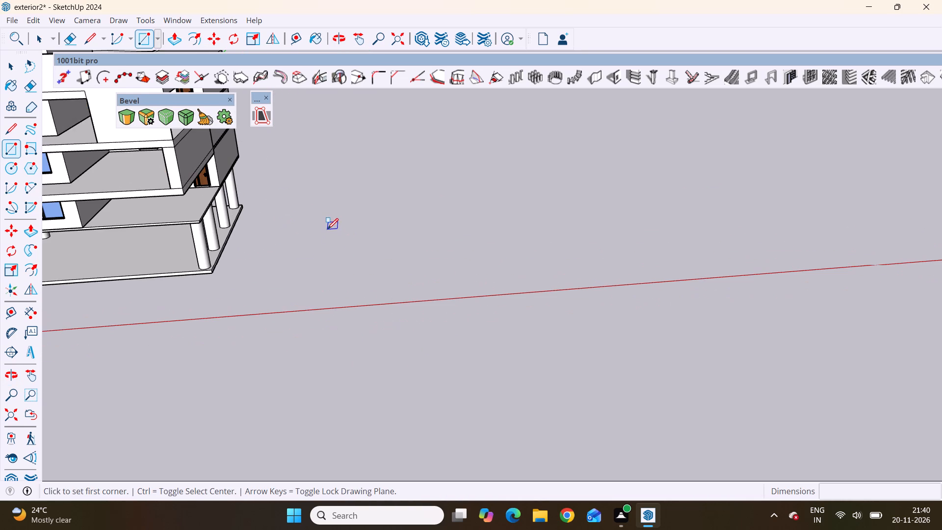
click(327, 229)
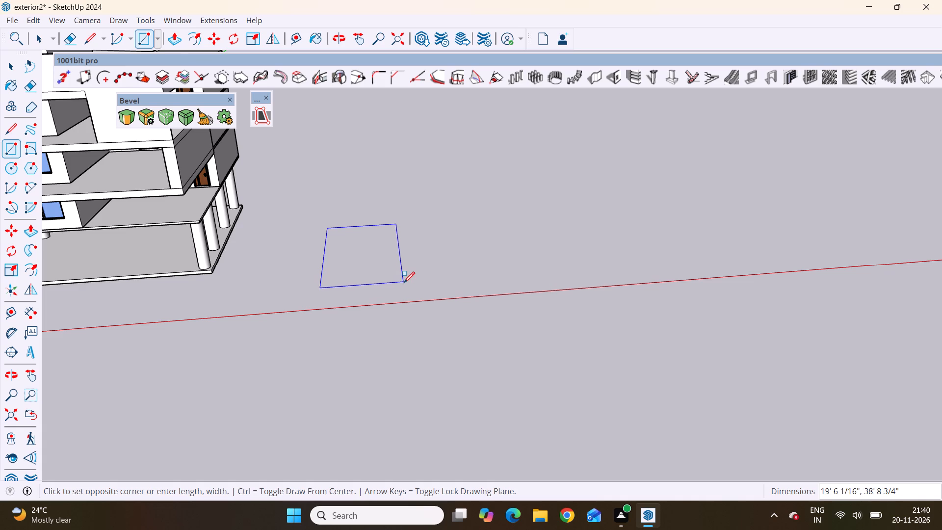
click(404, 283)
scroll(388, 337, down, 4)
middle_drag(391, 355, 385, 232)
scroll(391, 336, up, 1)
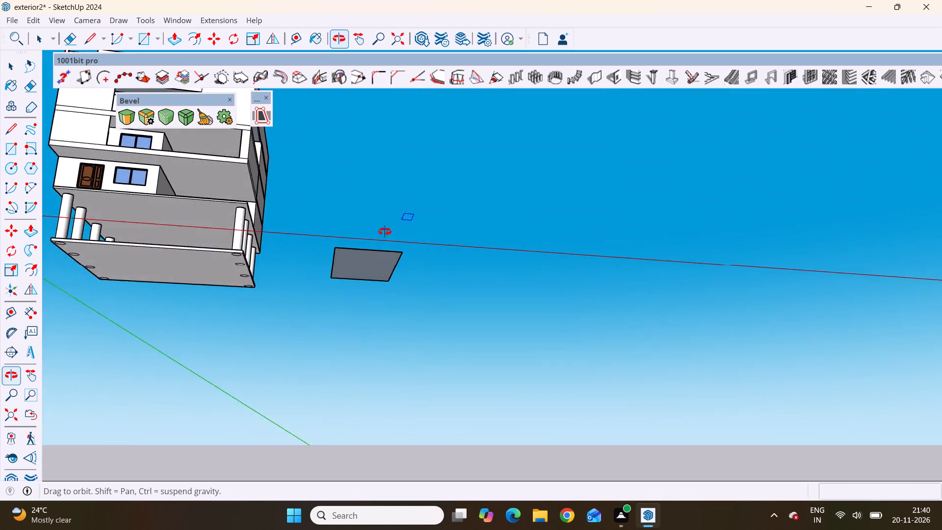
middle_drag(385, 232, 392, 380)
Push/Pull the ground rectangle beside the house upward by about 1' 4 13/16" into a slab.
key(space)
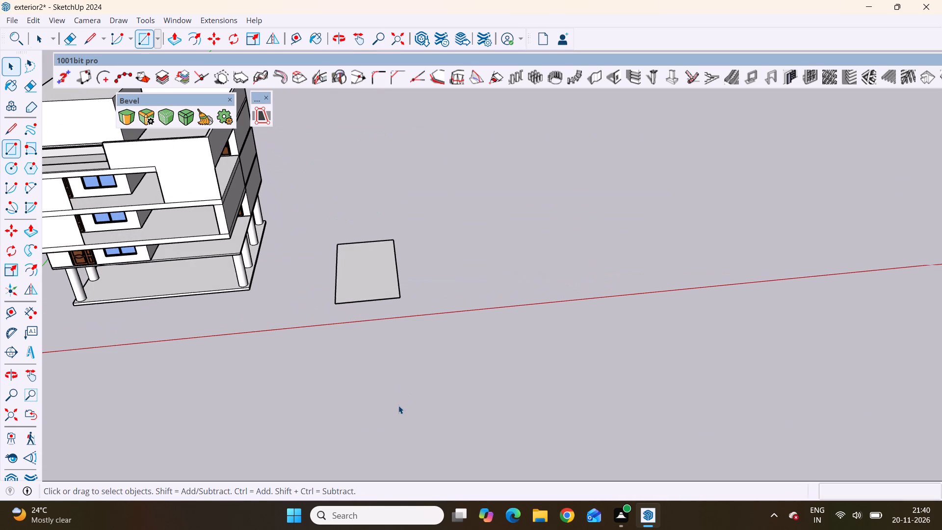
scroll(353, 274, up, 3)
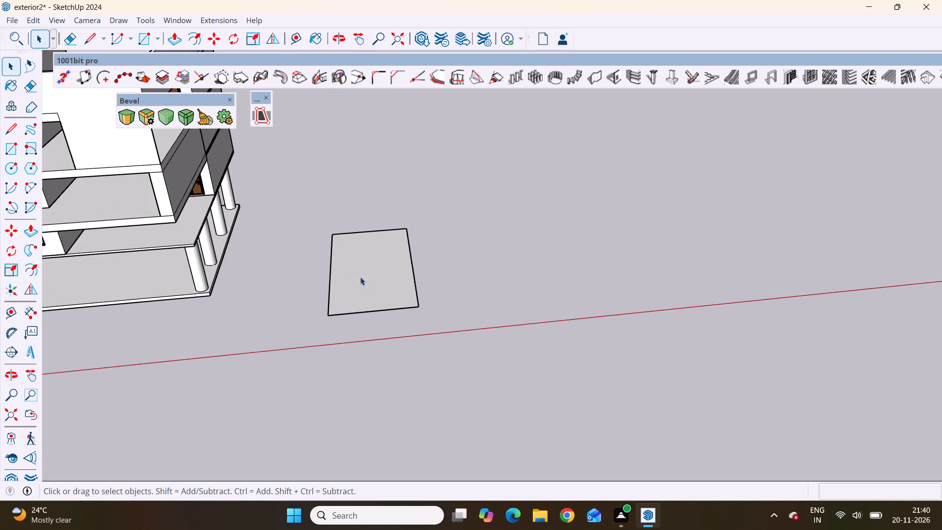
click(360, 277)
scroll(361, 276, up, 1)
click(361, 276)
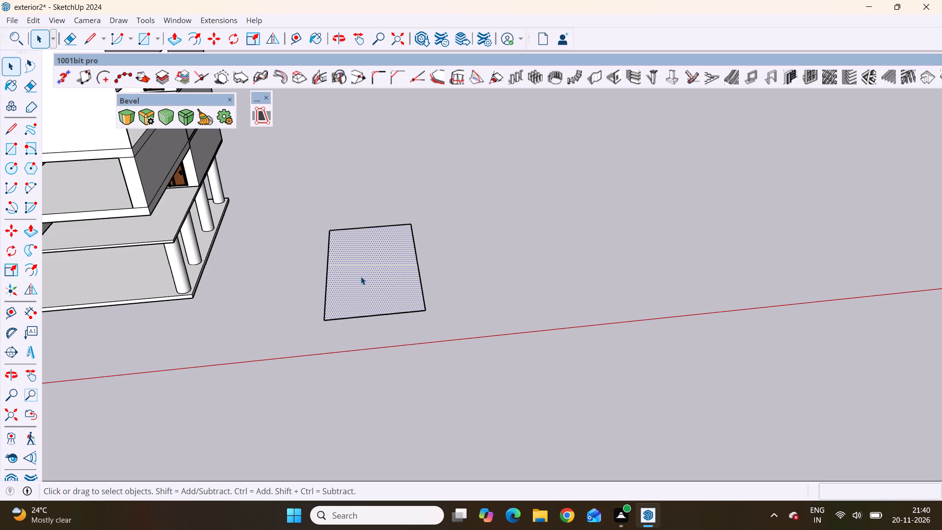
key(p)
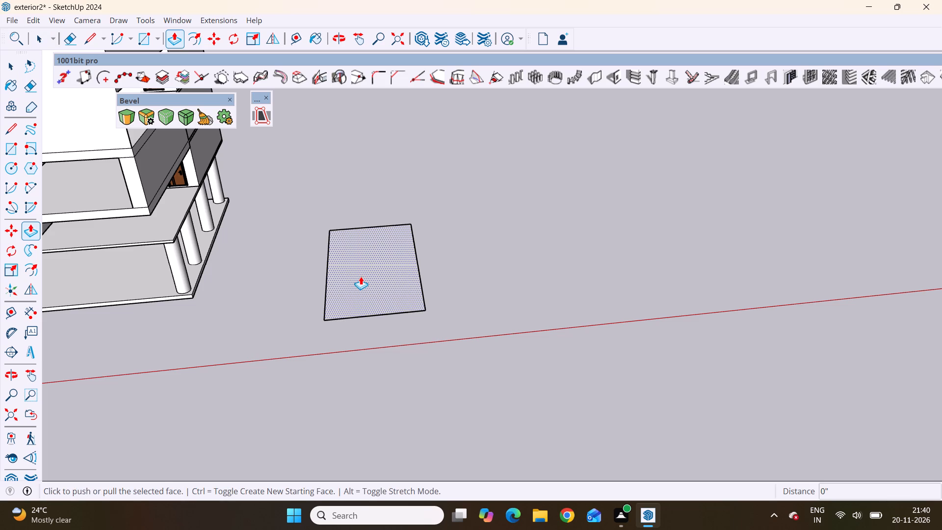
click(361, 276)
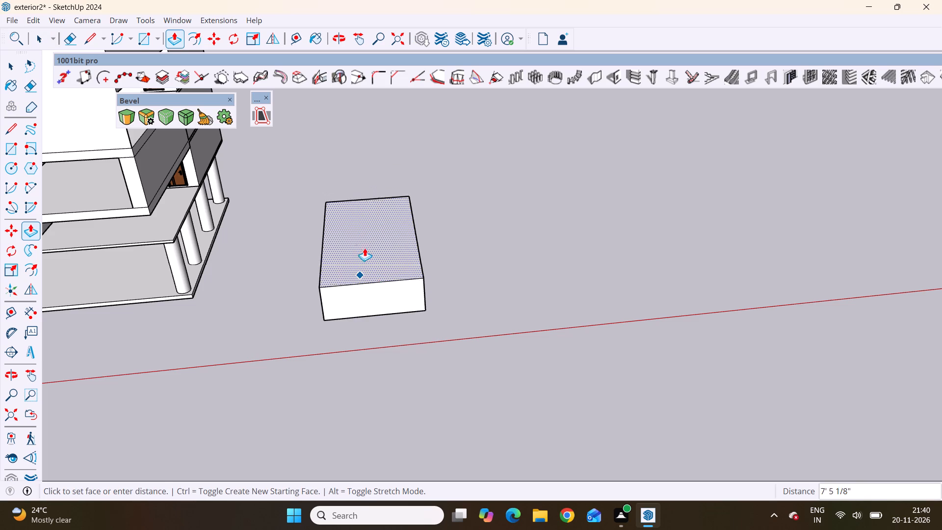
scroll(365, 256, down, 2)
middle_drag(365, 257, 367, 186)
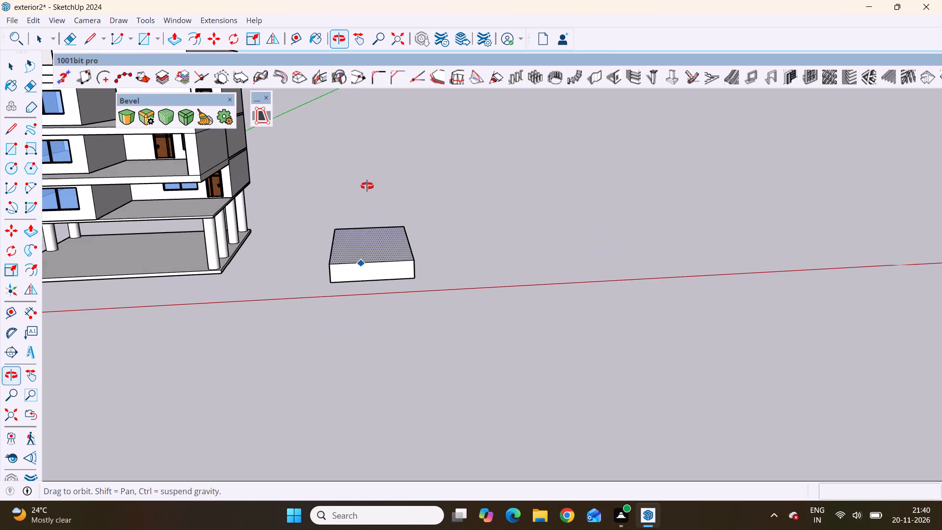
middle_drag(367, 186, 367, 187)
scroll(364, 253, up, 5)
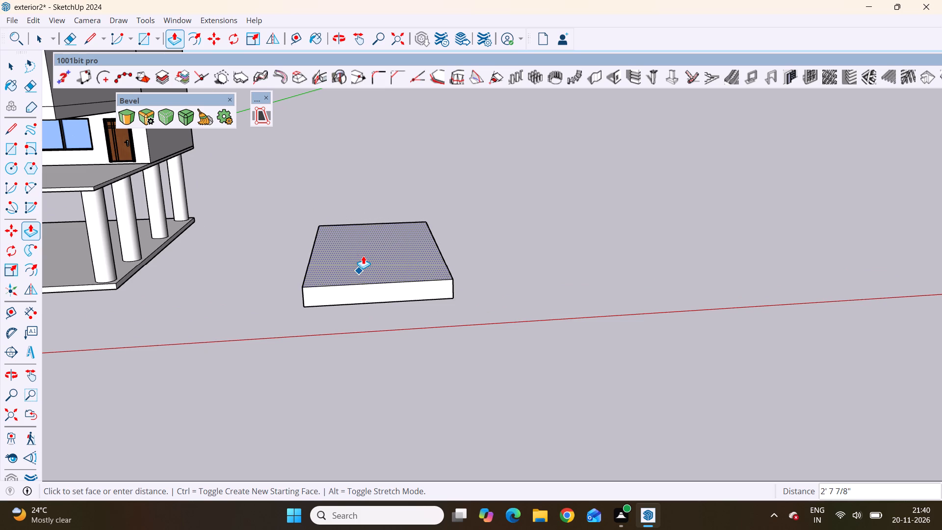
scroll(363, 256, up, 4)
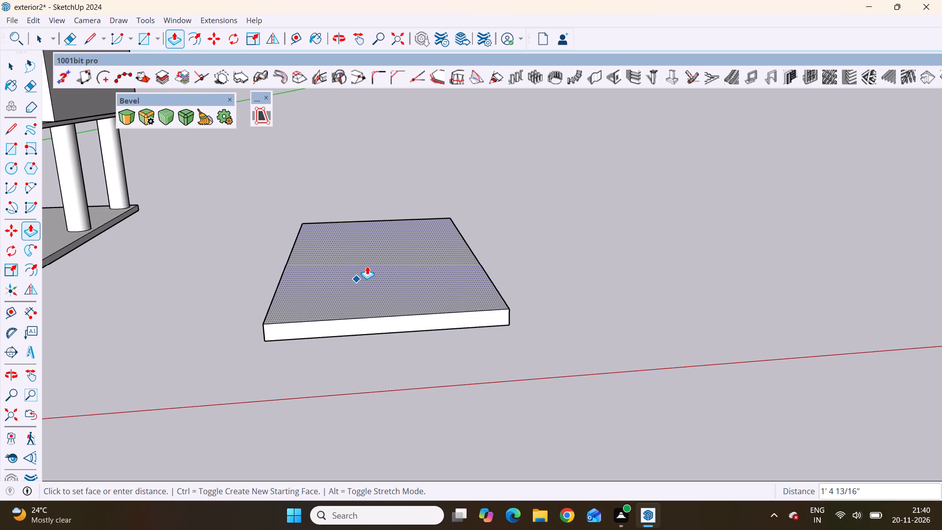
click(367, 266)
Examine the new slab's underside, top face and edge thickness from below, above and a low angle.
scroll(360, 302, down, 4)
middle_drag(465, 329, 357, 66)
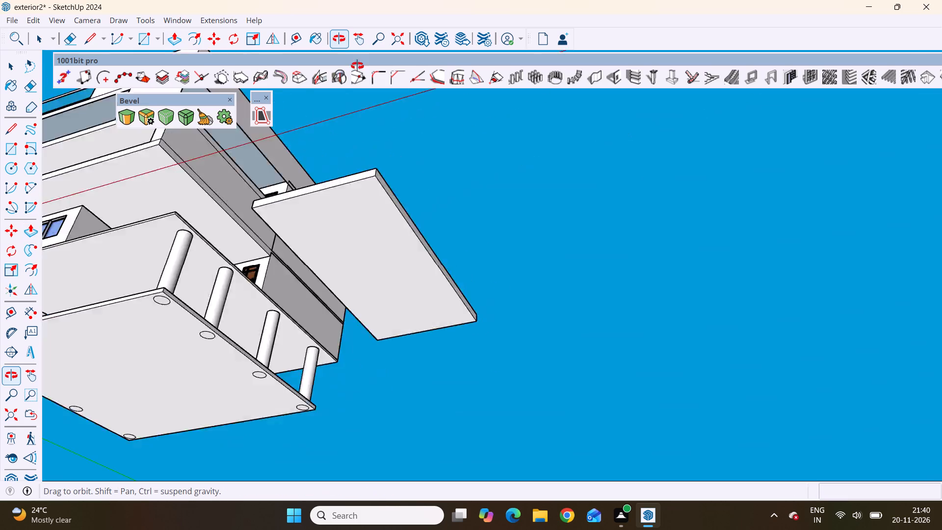
middle_drag(357, 66, 428, 418)
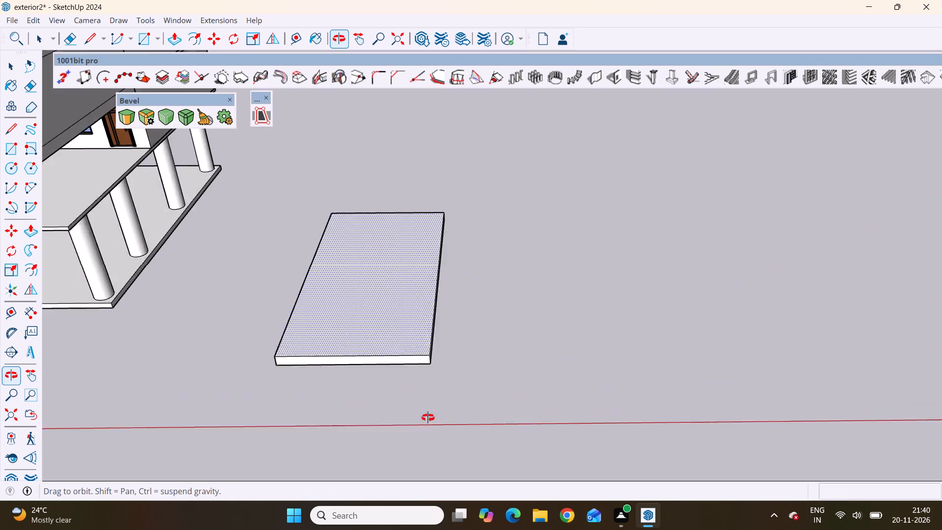
middle_drag(428, 418, 442, 425)
scroll(454, 375, up, 10)
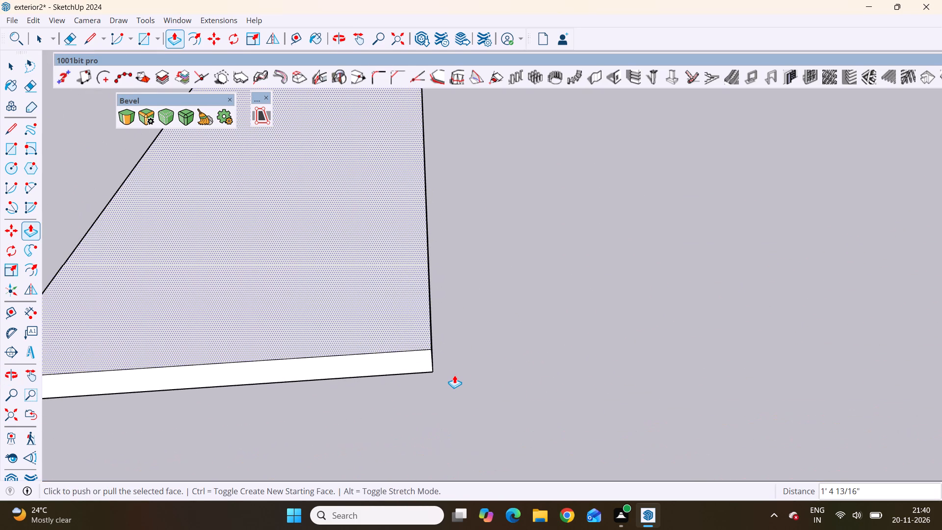
key(space)
scroll(454, 375, down, 7)
scroll(475, 356, up, 1)
scroll(475, 356, down, 7)
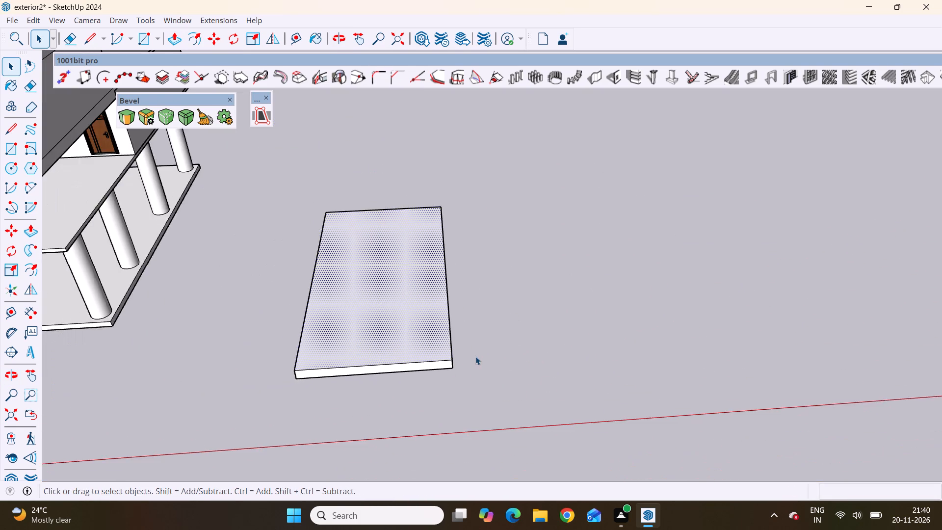
middle_drag(468, 359, 463, 275)
scroll(449, 286, up, 5)
double_click(431, 282)
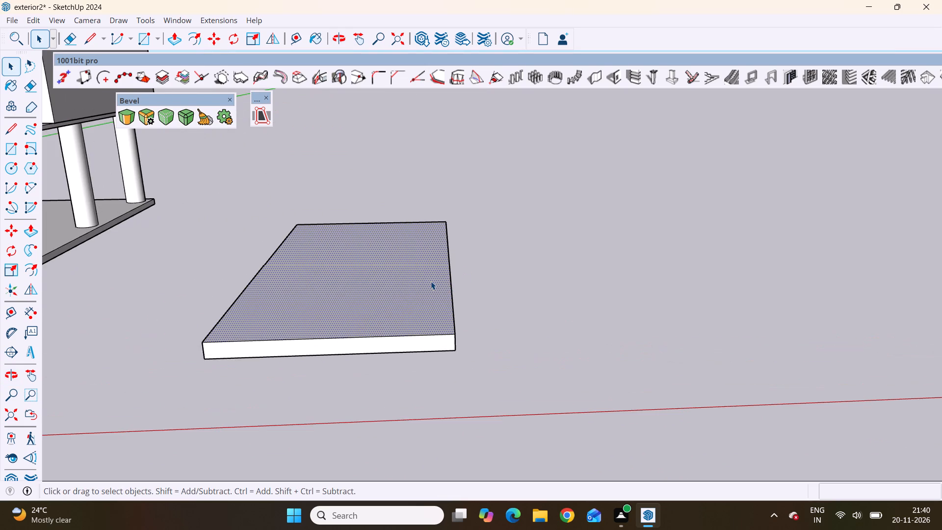
Pull the slab's bottom face downward by about 4 5/16" to thicken it.
scroll(437, 329, down, 3)
middle_drag(401, 347, 428, 301)
scroll(427, 333, up, 4)
middle_drag(433, 317, 428, 266)
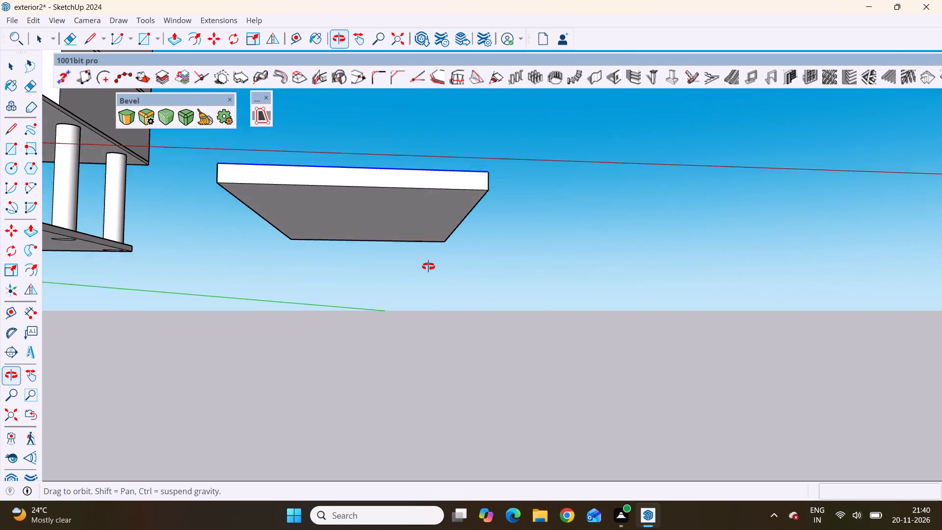
middle_drag(428, 266, 428, 267)
scroll(388, 208, up, 5)
click(388, 208)
scroll(388, 251, down, 2)
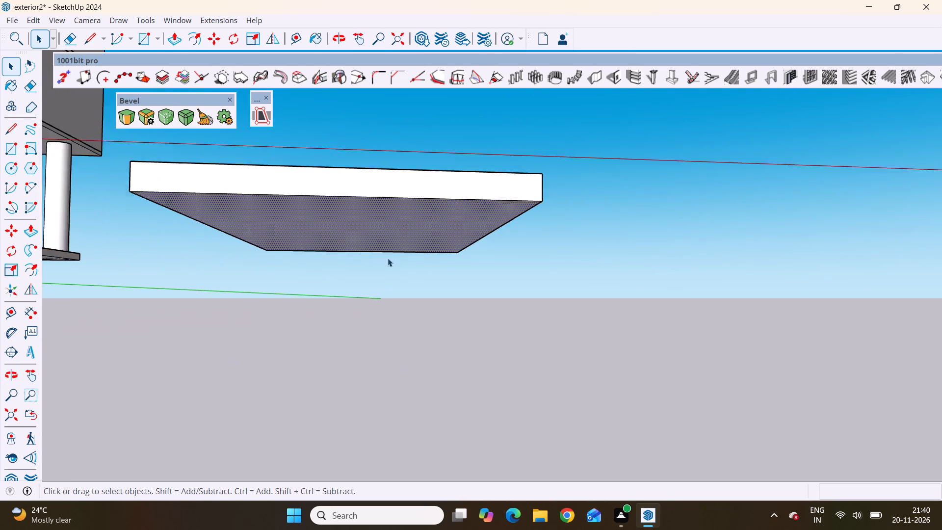
scroll(388, 258, down, 5)
scroll(388, 229, up, 9)
middle_drag(388, 229, 390, 164)
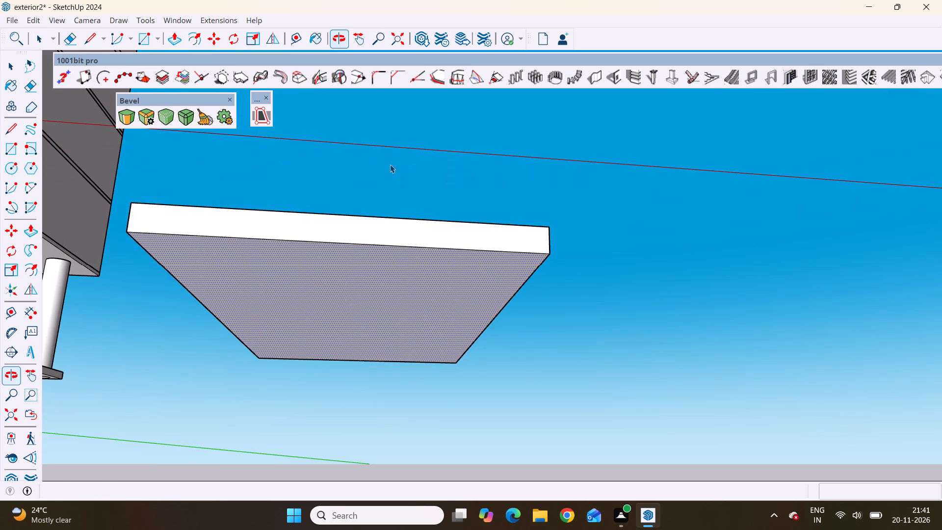
scroll(383, 297, up, 2)
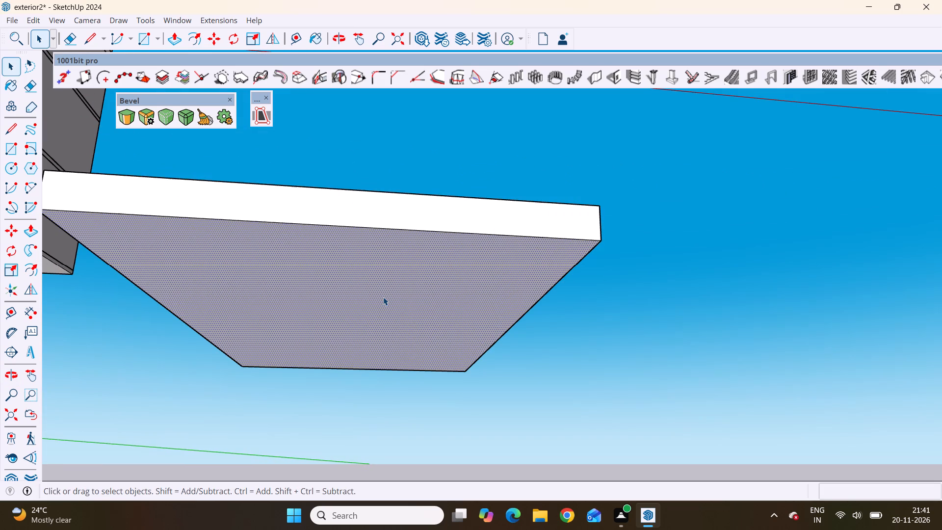
key(p)
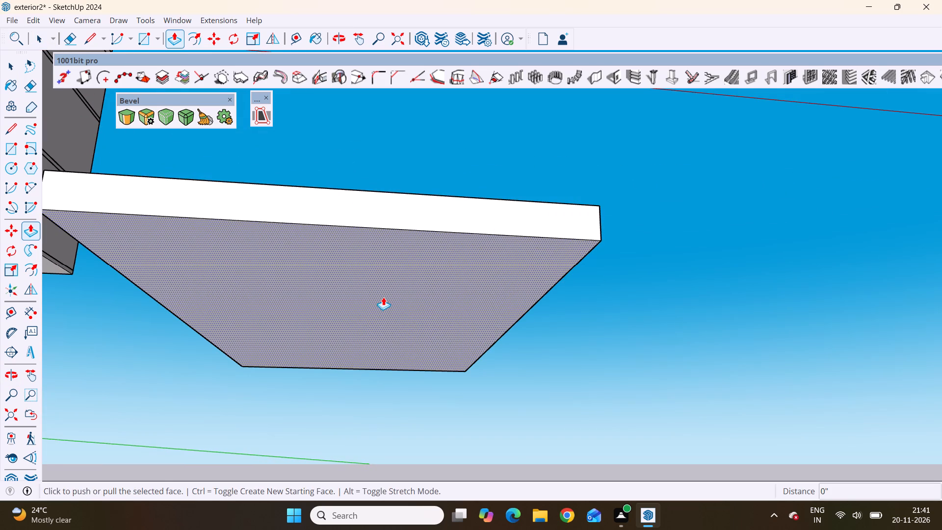
scroll(383, 297, down, 4)
scroll(314, 265, up, 3)
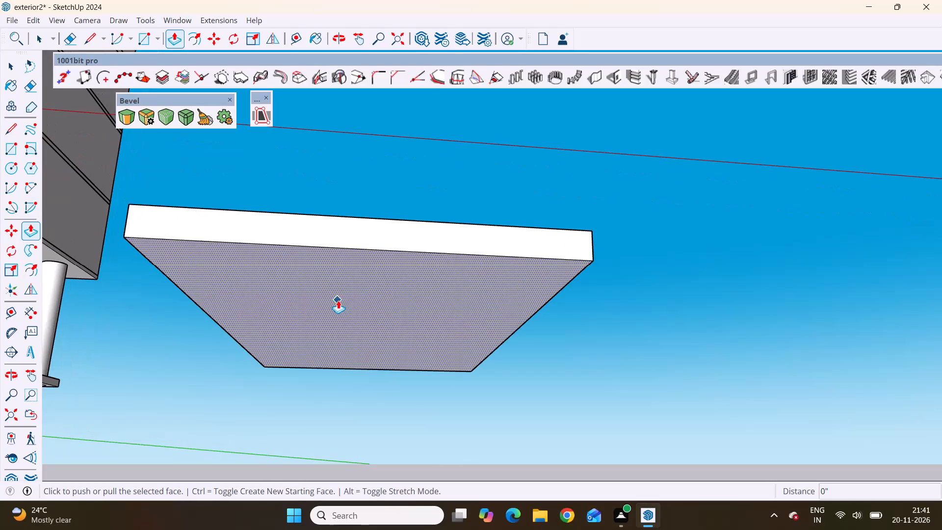
click(344, 286)
scroll(351, 316, down, 7)
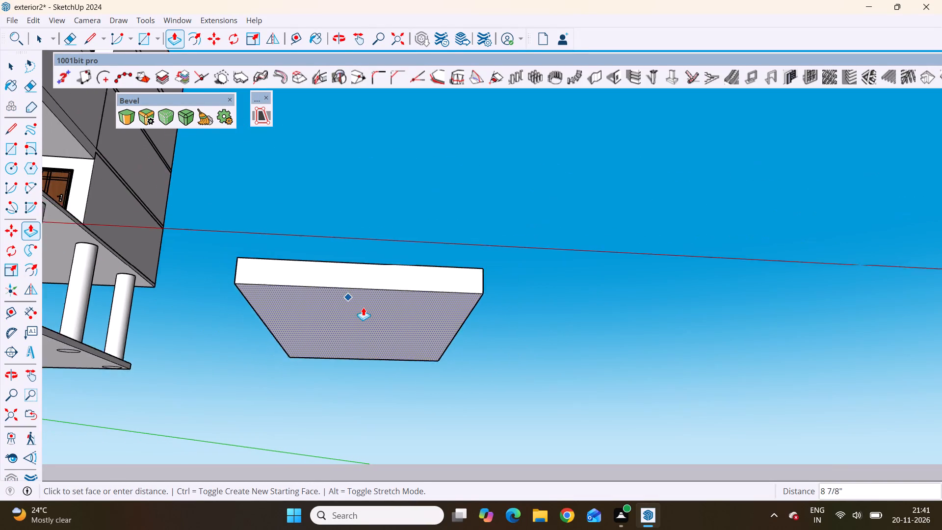
middle_drag(372, 301, 366, 413)
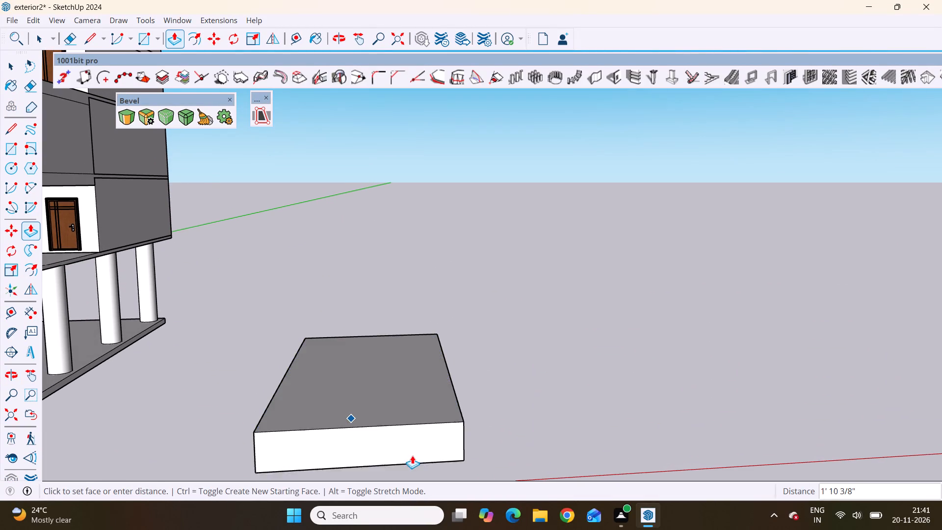
scroll(380, 344, down, 7)
middle_drag(387, 443, 403, 304)
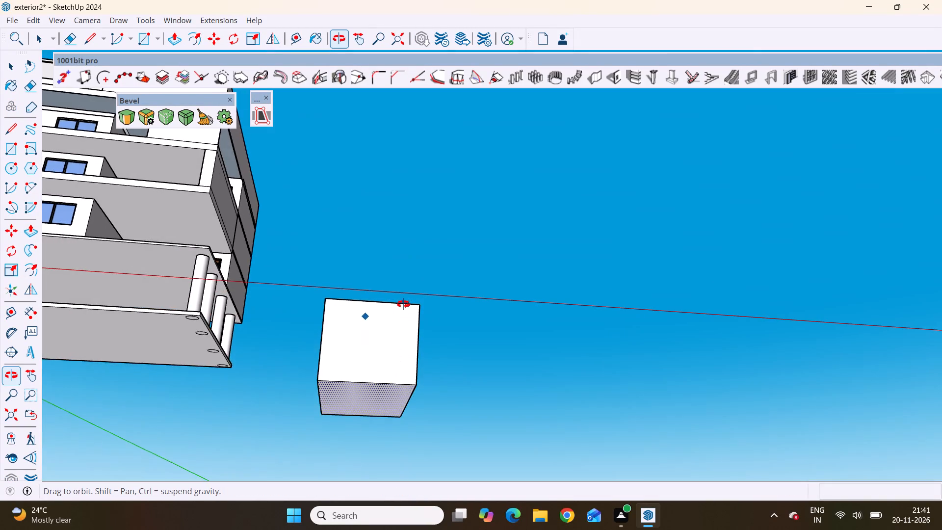
middle_drag(403, 304, 407, 344)
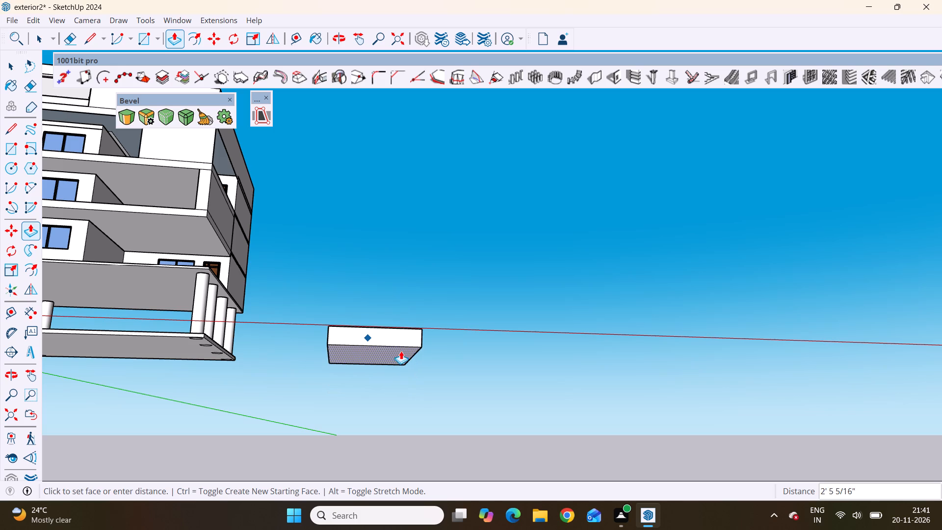
middle_drag(401, 350, 409, 449)
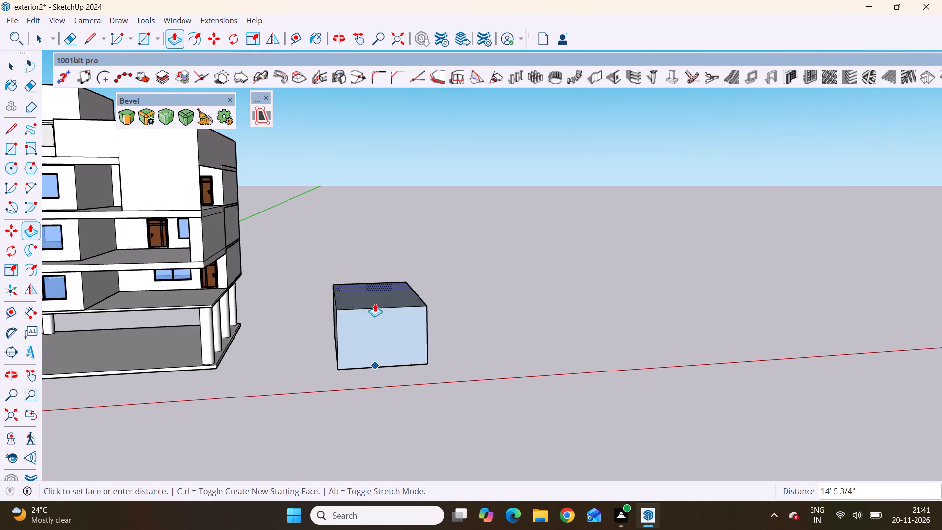
scroll(395, 385, up, 9)
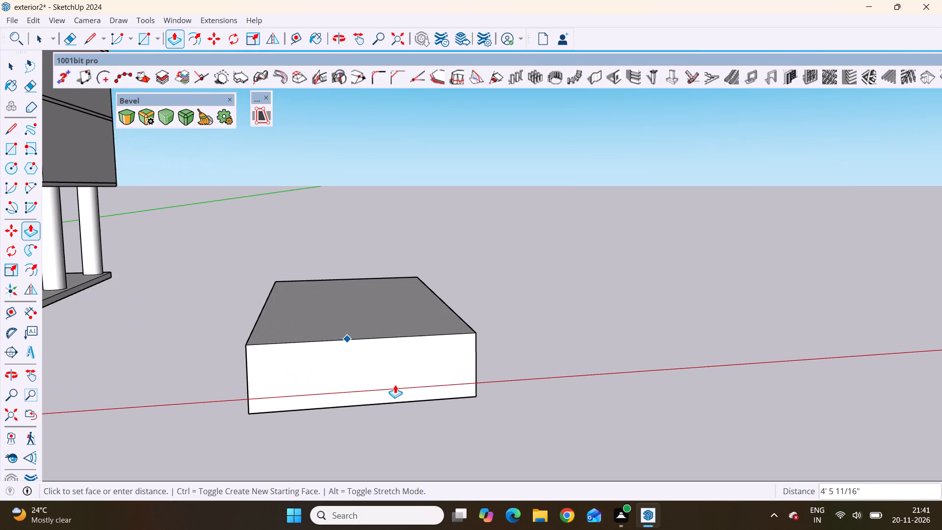
scroll(471, 360, down, 4)
middle_drag(498, 357, 223, 393)
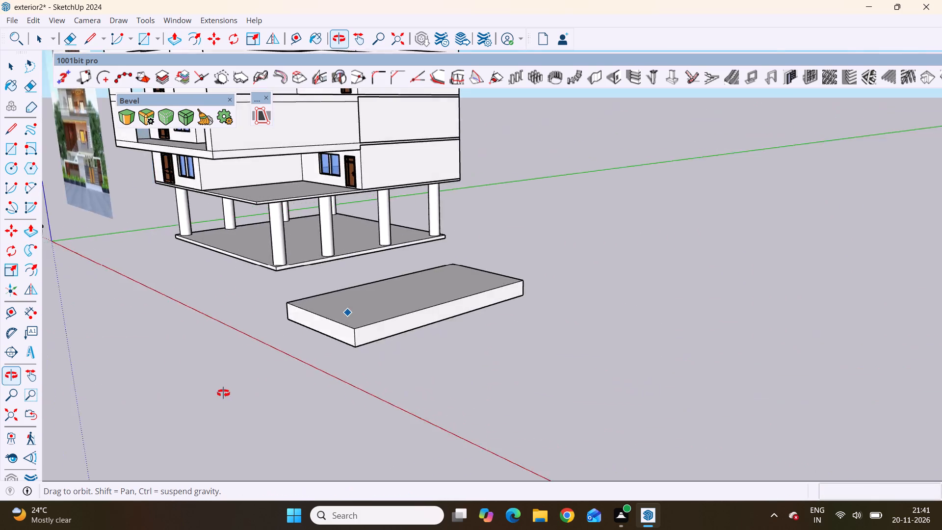
middle_drag(223, 393, 507, 215)
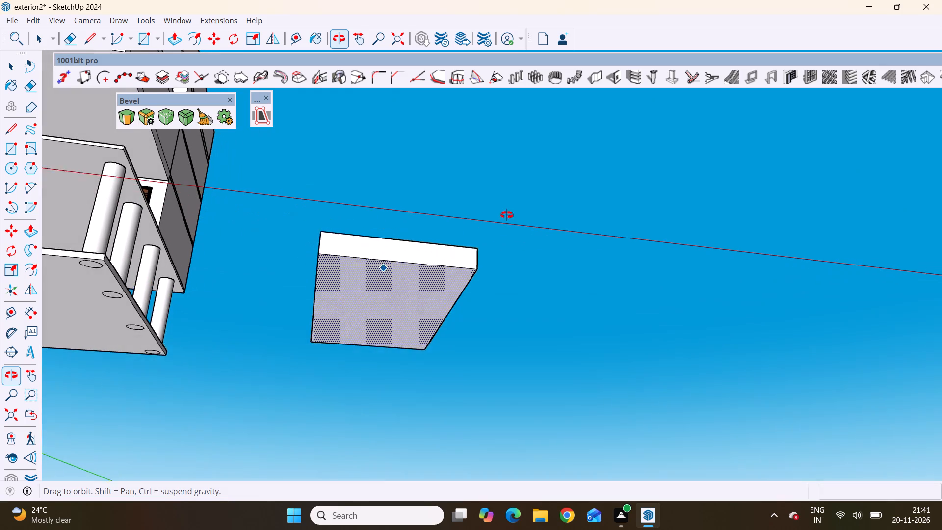
middle_drag(507, 215, 509, 212)
scroll(409, 278, down, 3)
middle_drag(415, 266, 421, 389)
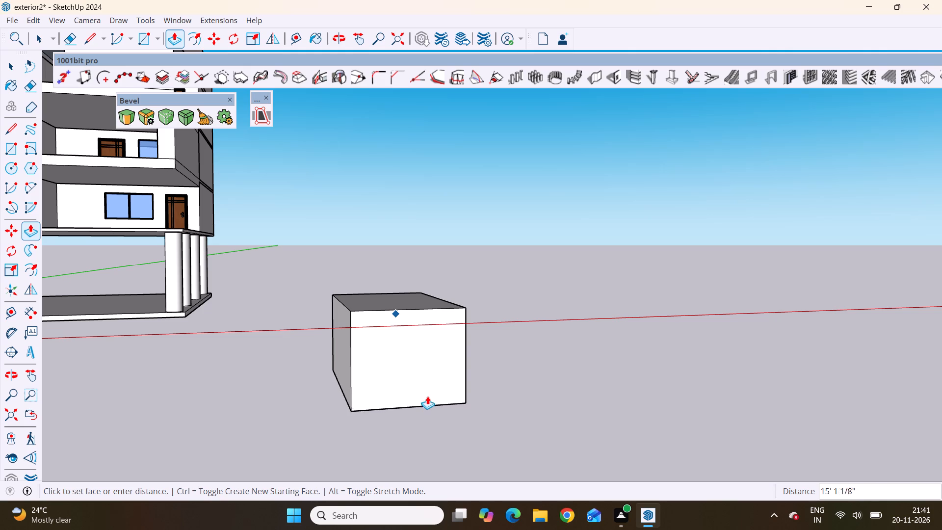
scroll(398, 325, up, 10)
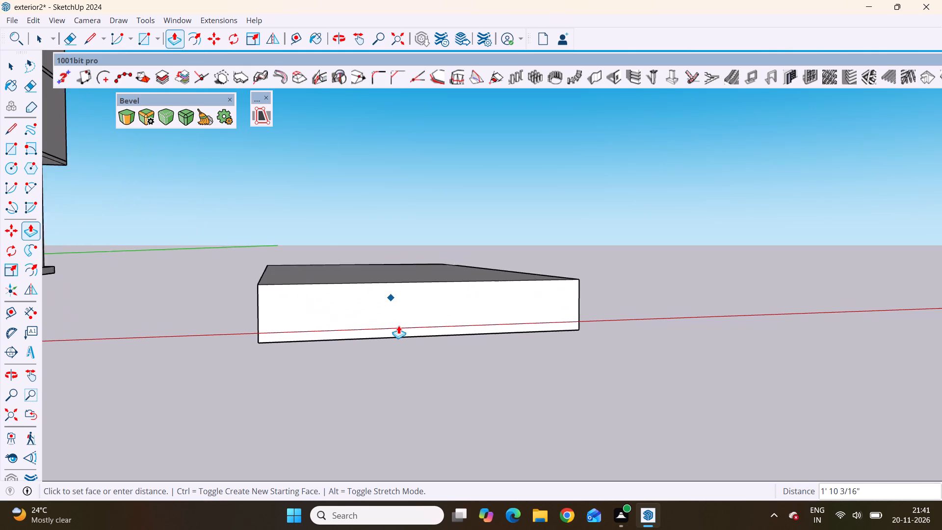
scroll(398, 325, up, 1)
click(385, 302)
Examine the thickened slab's proportions beside the house from above and from several sides.
scroll(364, 369, down, 5)
middle_drag(426, 323, 352, 469)
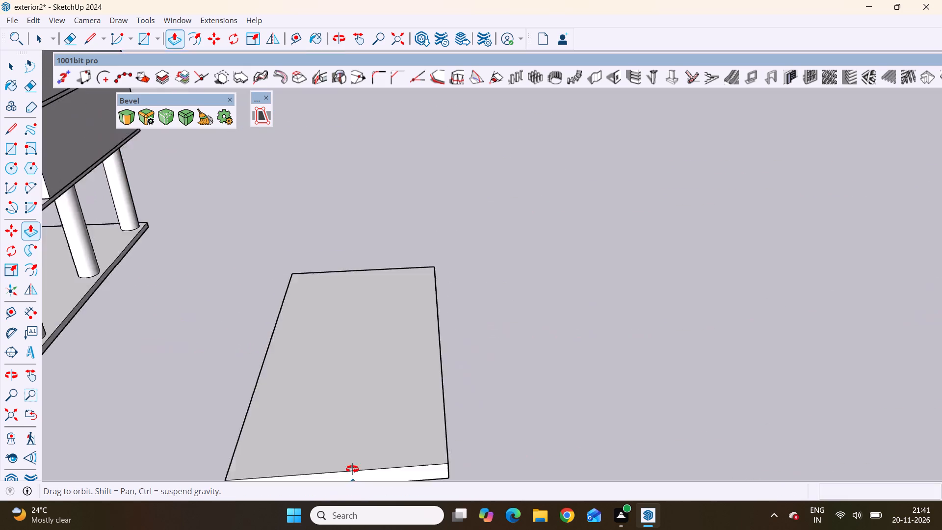
middle_drag(352, 469, 391, 377)
scroll(391, 377, down, 5)
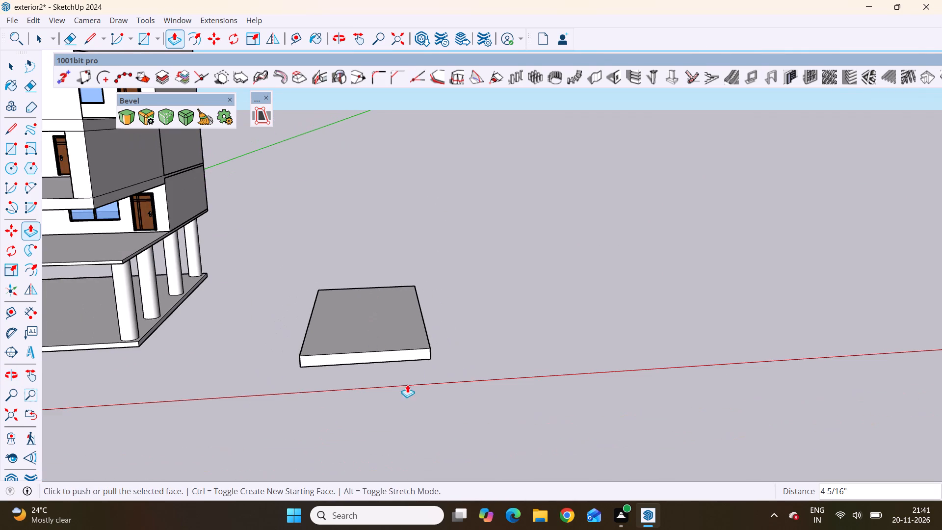
middle_drag(446, 328, 502, 462)
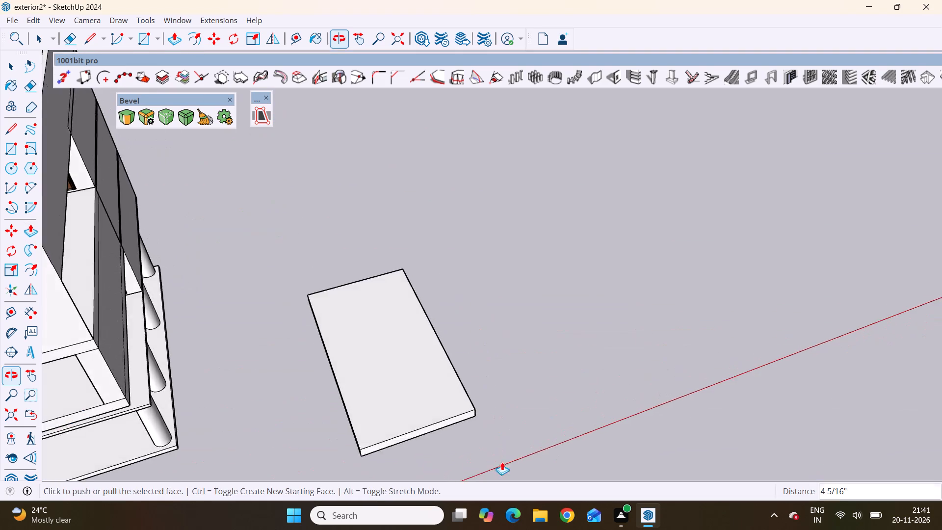
scroll(502, 462, down, 1)
middle_drag(502, 462, 509, 462)
scroll(348, 304, down, 3)
middle_drag(445, 327, 333, 297)
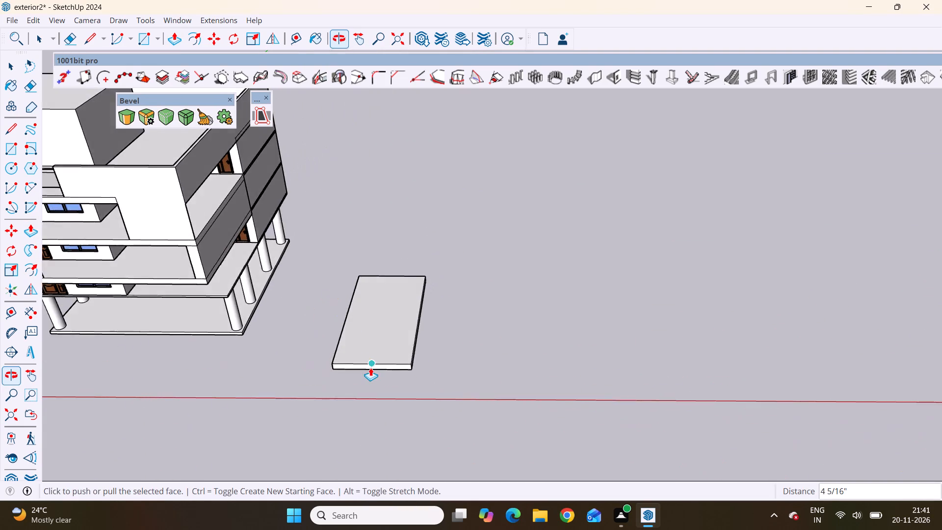
scroll(370, 368, up, 8)
key(space)
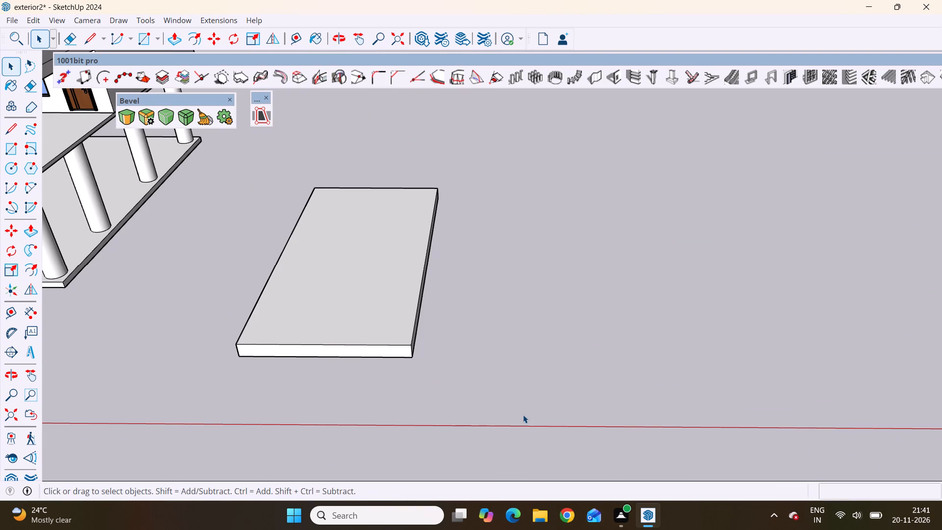
scroll(507, 338, down, 5)
middle_drag(395, 278, 490, 248)
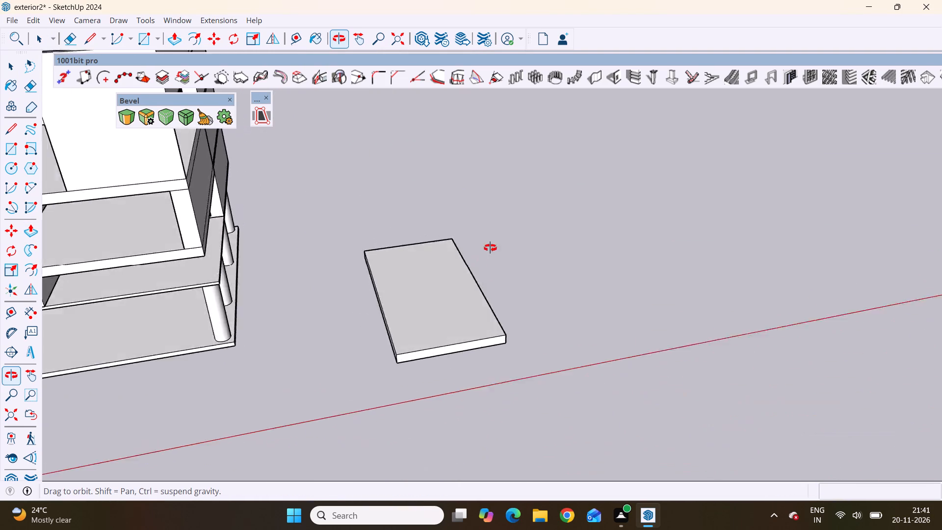
Push the slab's front end face inward by about 21' 10 5/16" to shorten the slab.
middle_drag(490, 248, 498, 236)
scroll(497, 237, up, 7)
click(438, 332)
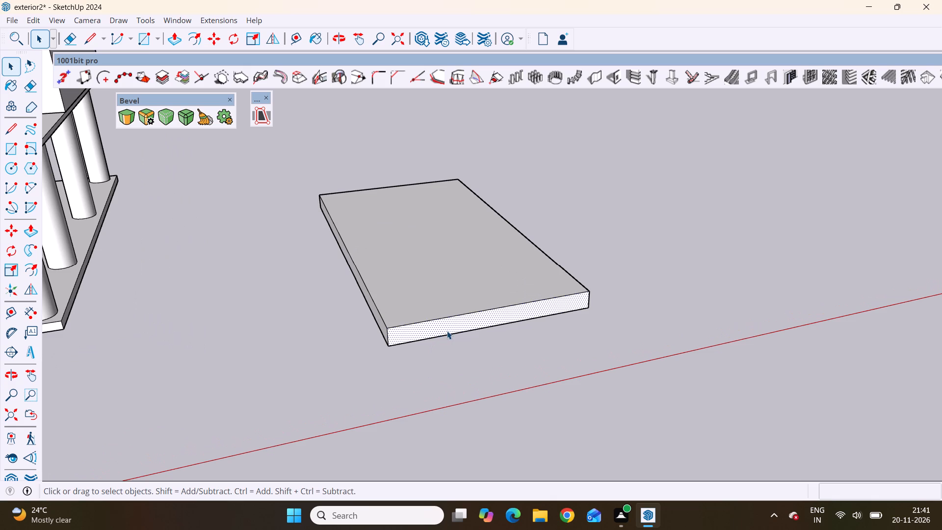
scroll(447, 329, up, 4)
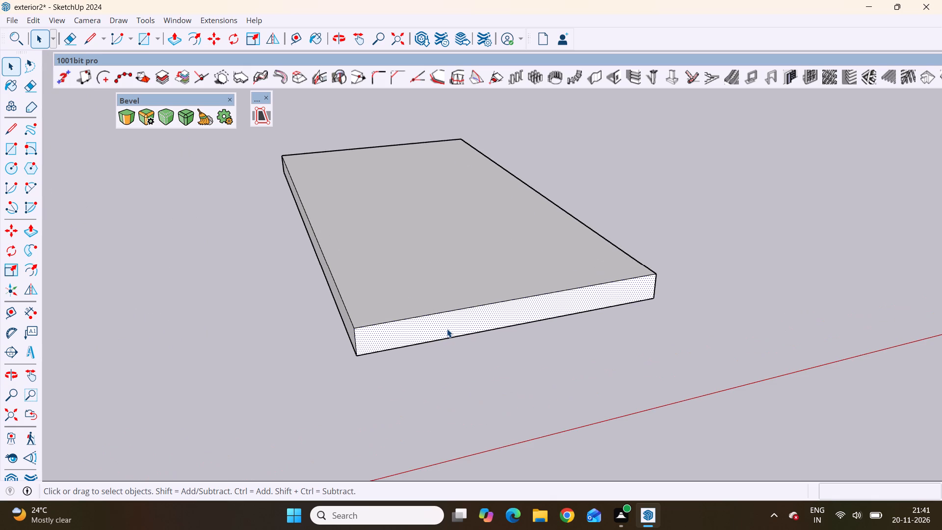
key(p)
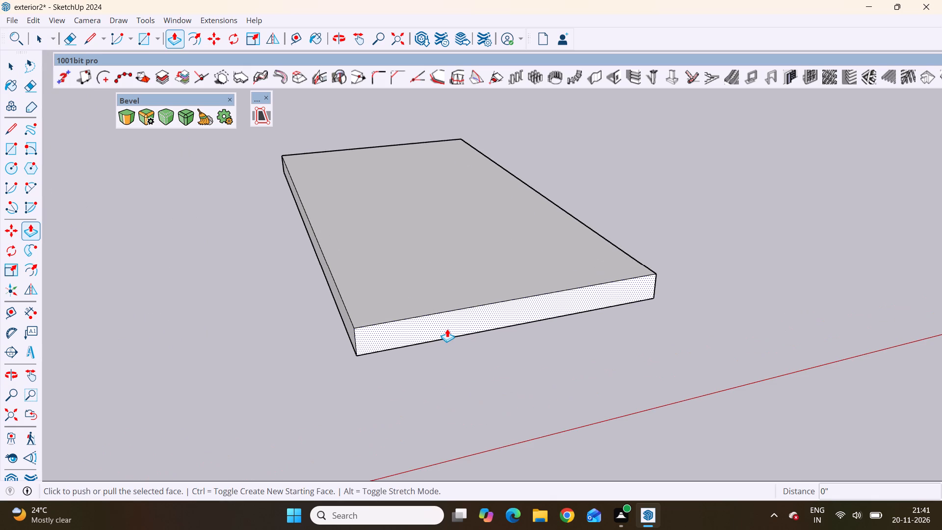
scroll(434, 399, down, 4)
scroll(564, 303, up, 4)
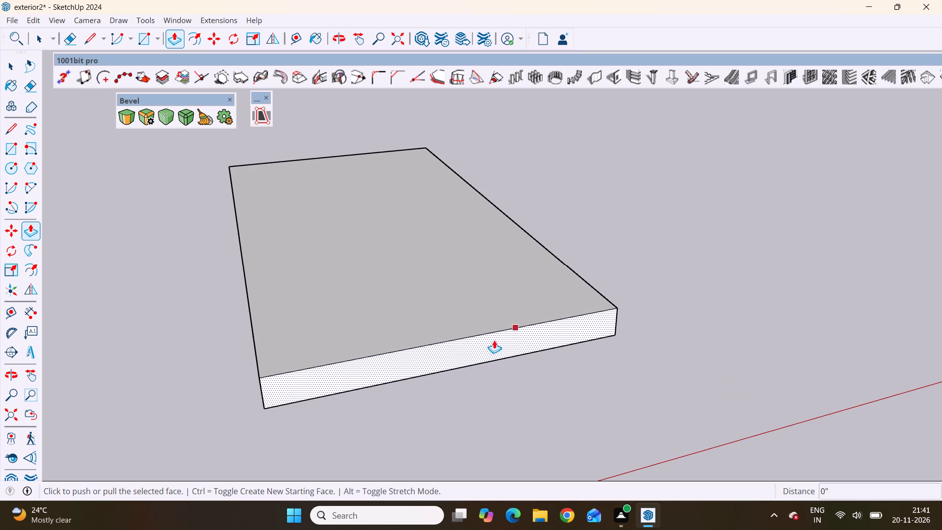
click(466, 353)
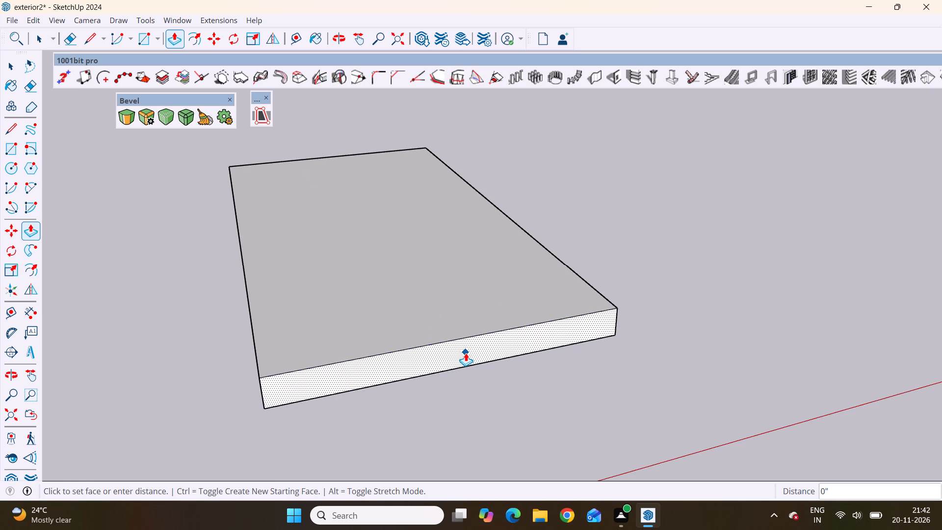
scroll(445, 268, down, 4)
middle_drag(445, 267, 412, 439)
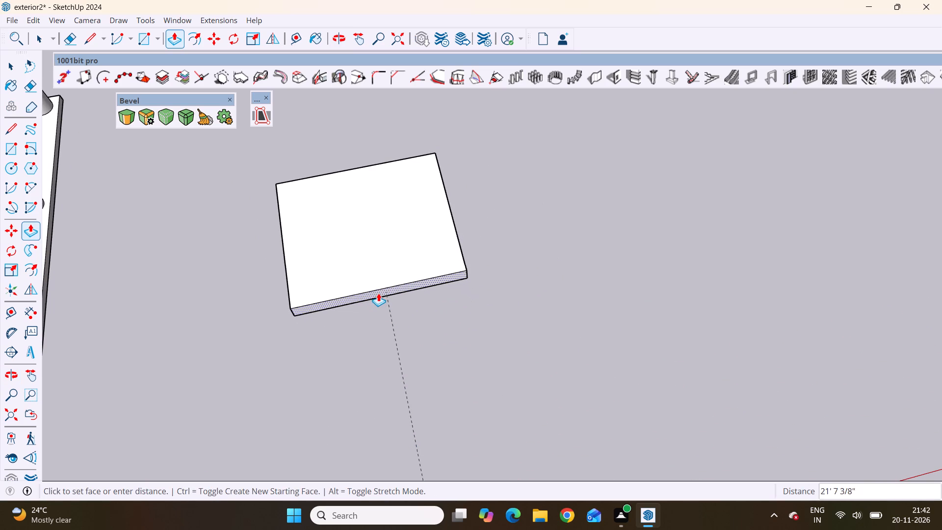
click(378, 291)
Push one long side face of the shortened slab inward by about 1' 9 3/4" to narrow it.
middle_drag(478, 310, 236, 290)
scroll(478, 310, down, 1)
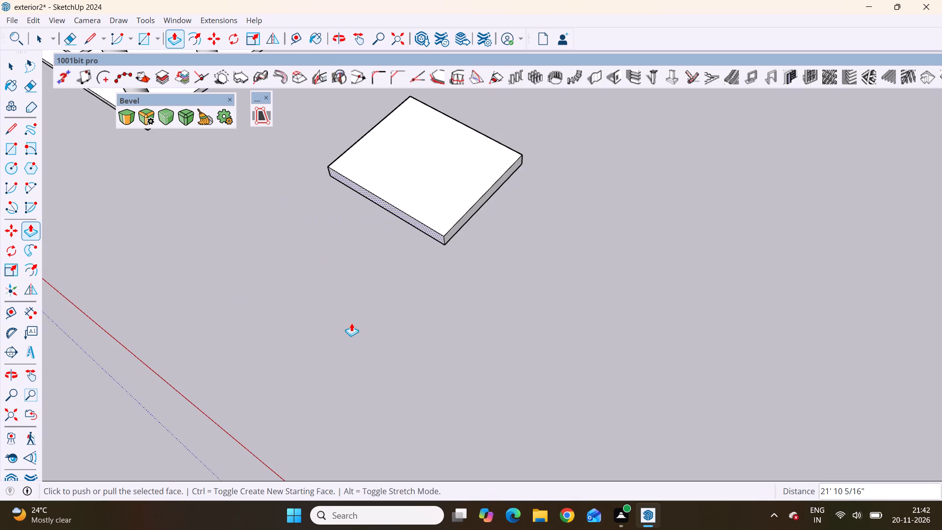
scroll(351, 323, down, 3)
scroll(498, 188, up, 7)
middle_drag(464, 253, 432, 177)
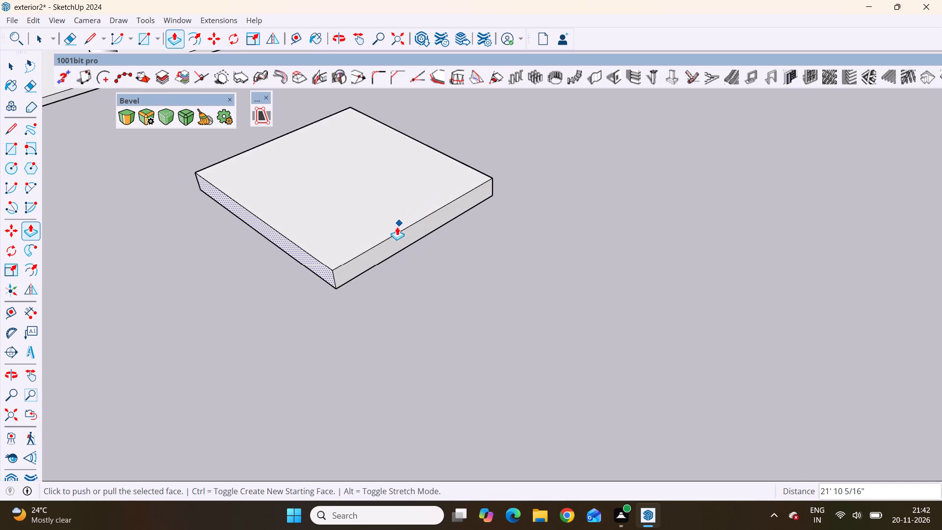
key(space)
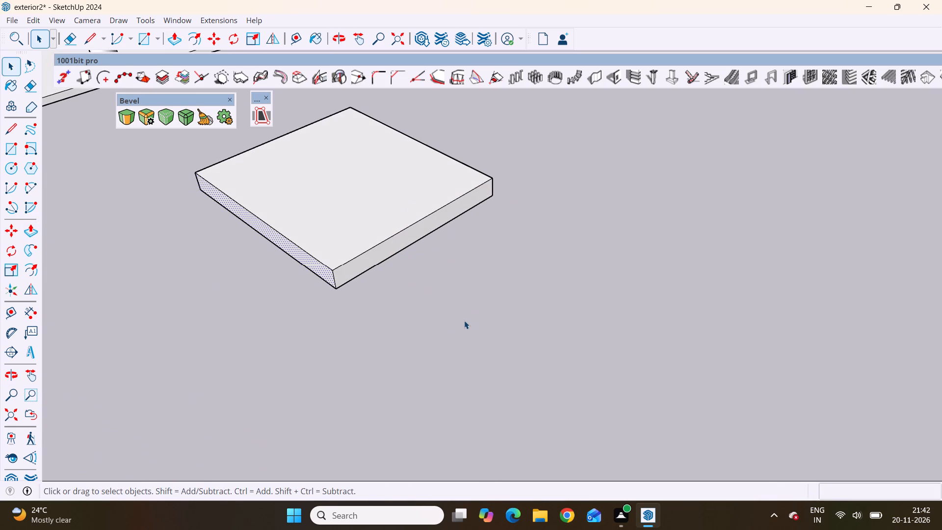
click(375, 255)
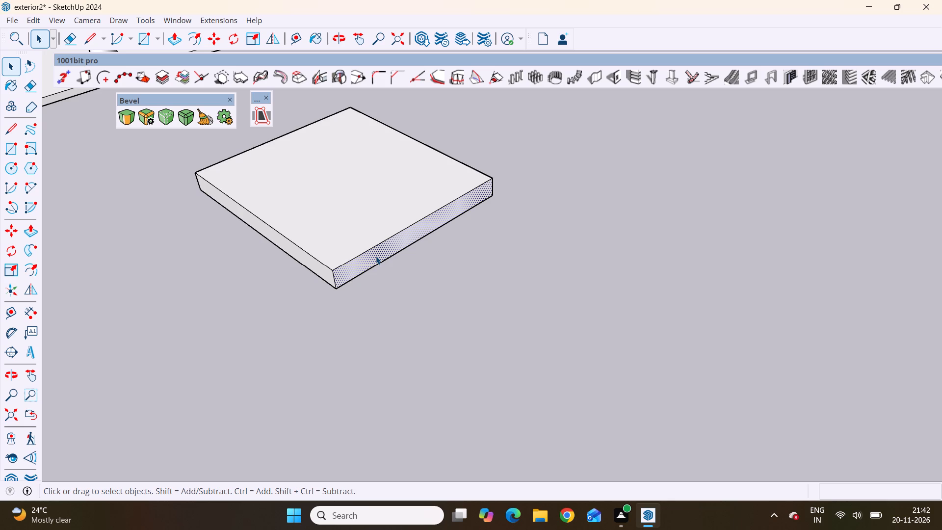
key(p)
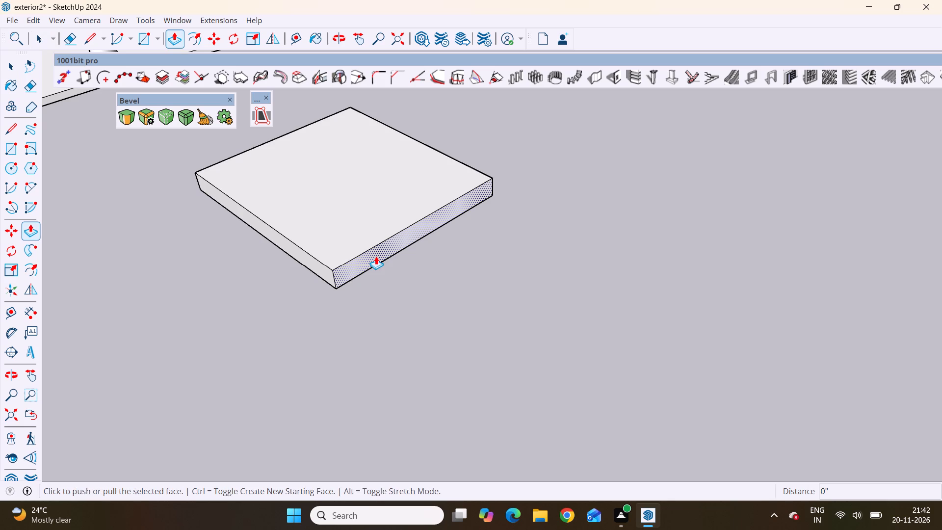
scroll(398, 268, up, 7)
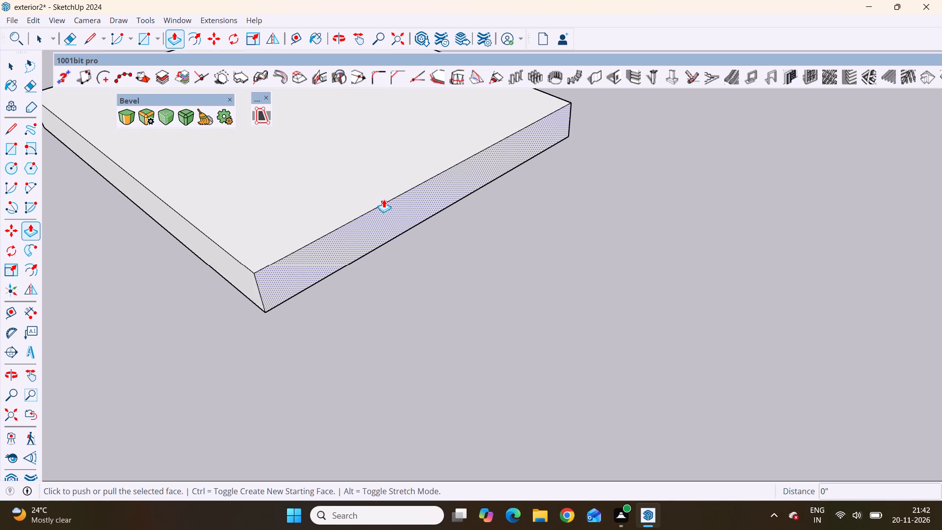
click(386, 222)
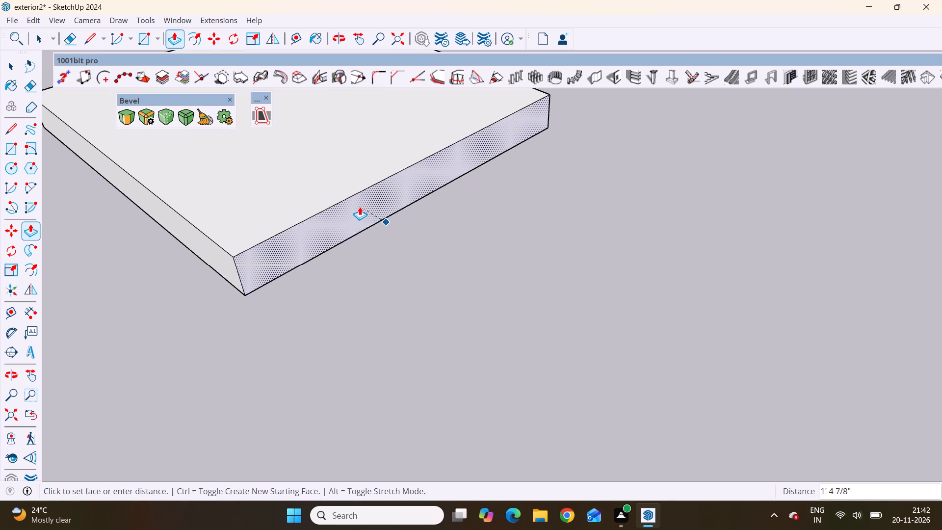
click(356, 203)
Push the slab's opposite side face, the one toward the house, inward by about 1' 9 3/8".
scroll(405, 292, down, 9)
middle_drag(274, 283, 520, 343)
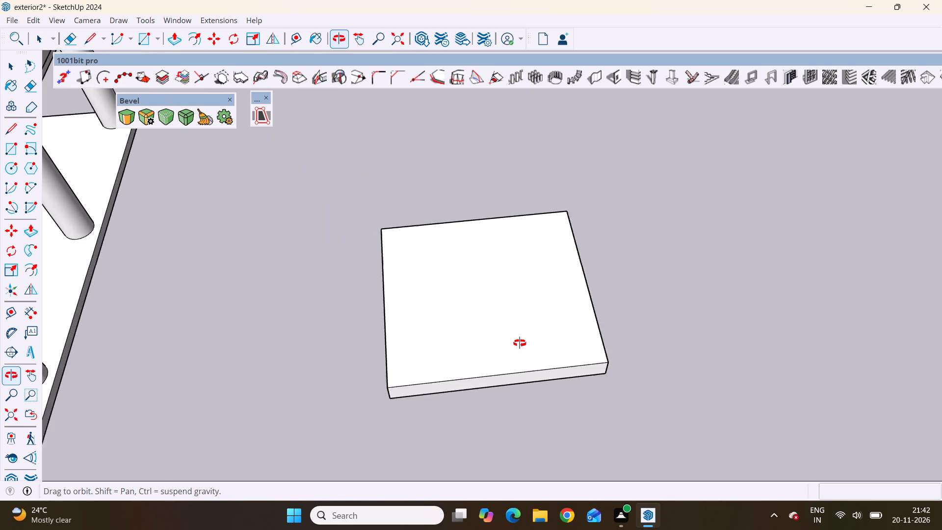
middle_drag(520, 343, 529, 325)
scroll(465, 230, down, 5)
middle_drag(376, 308, 501, 277)
scroll(446, 324, up, 1)
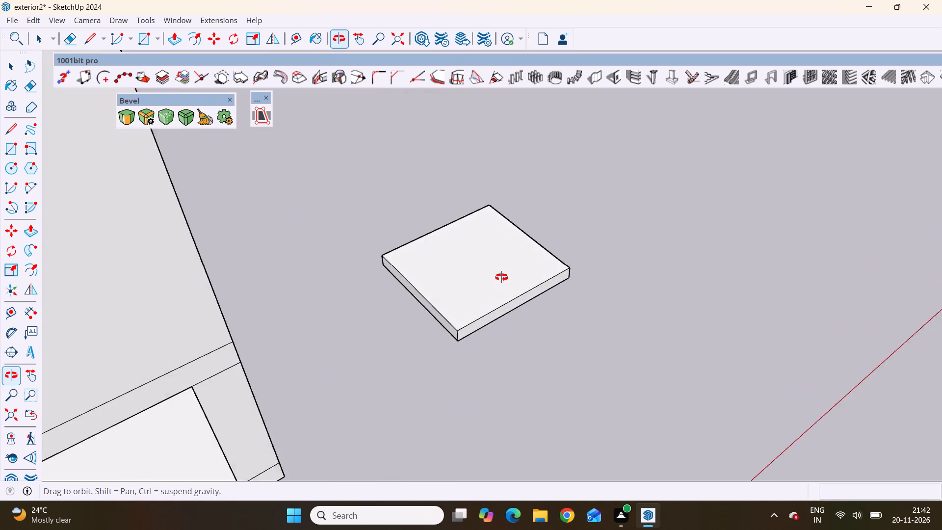
middle_drag(501, 277, 477, 233)
scroll(399, 293, up, 15)
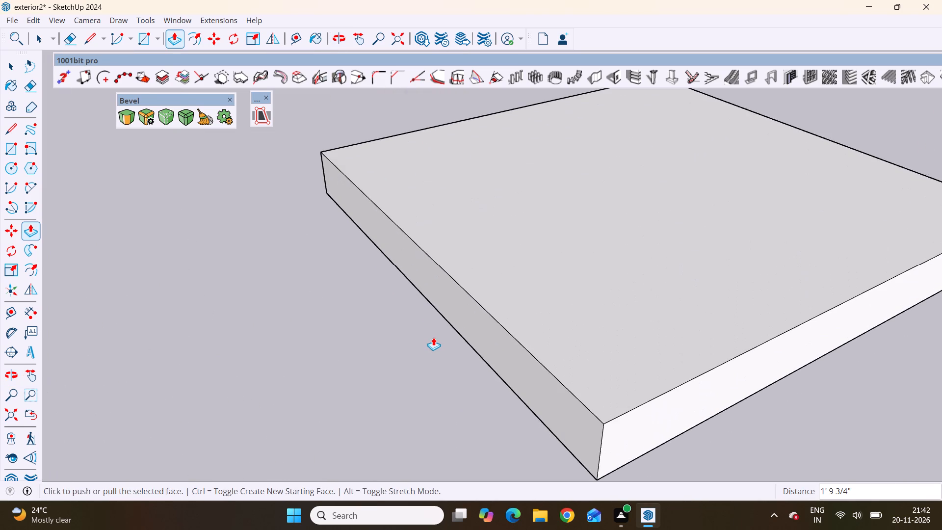
key(space)
click(471, 318)
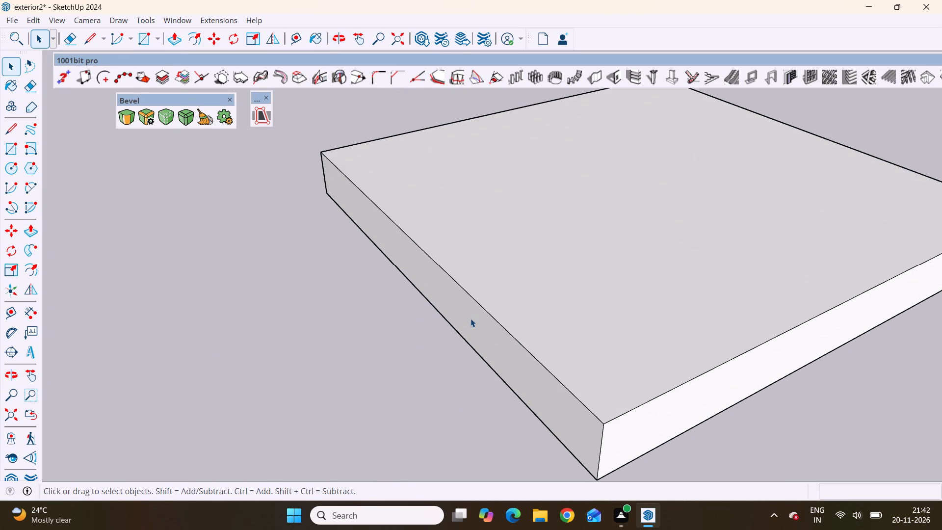
key(p)
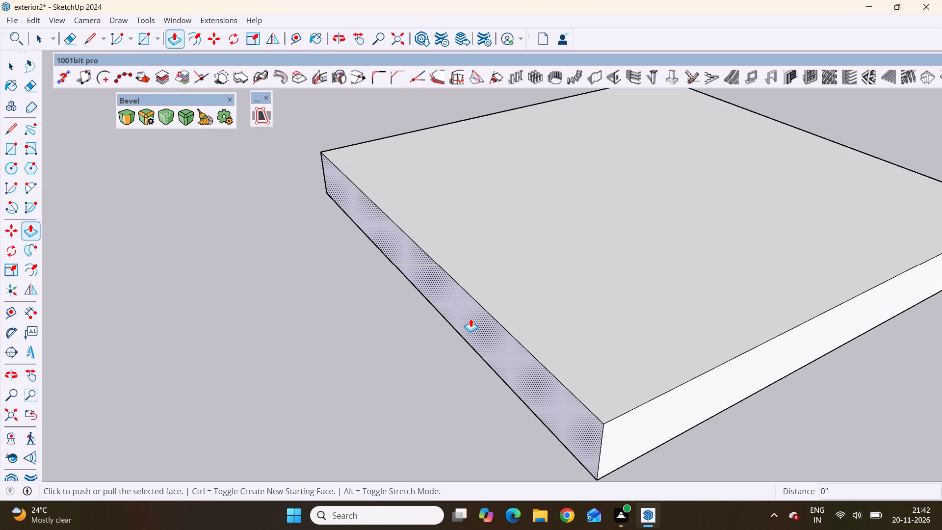
click(471, 318)
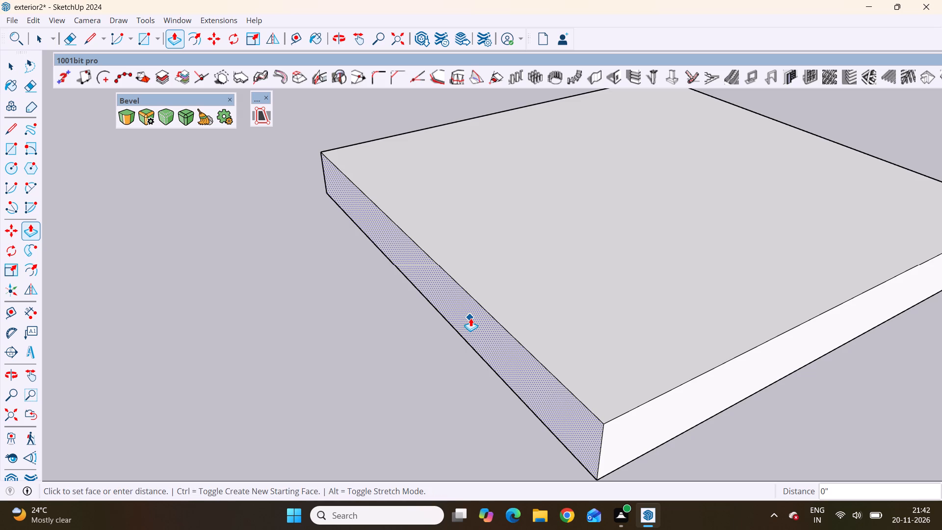
click(523, 296)
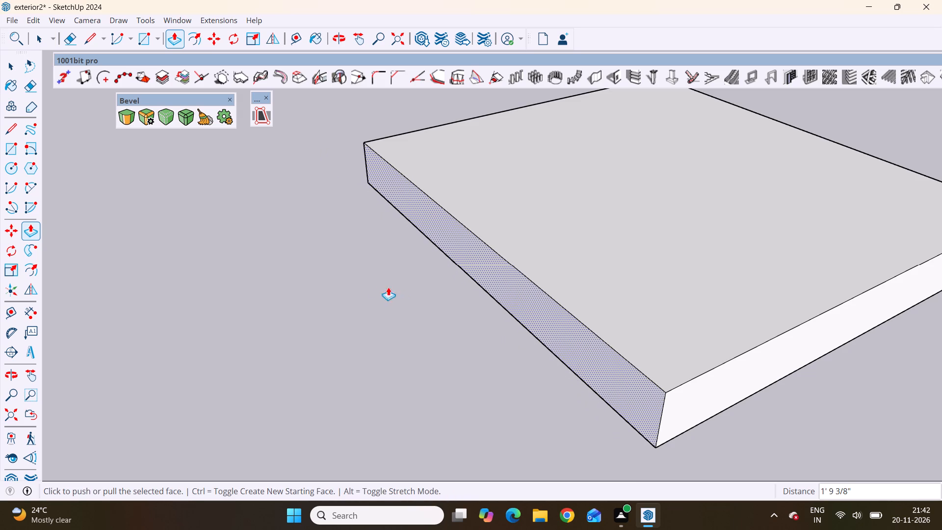
Examine the reduced slab's size and proportions against the house and its columns from above, low angles and several sides.
scroll(379, 286, down, 17)
scroll(521, 374, down, 8)
middle_drag(600, 377, 410, 414)
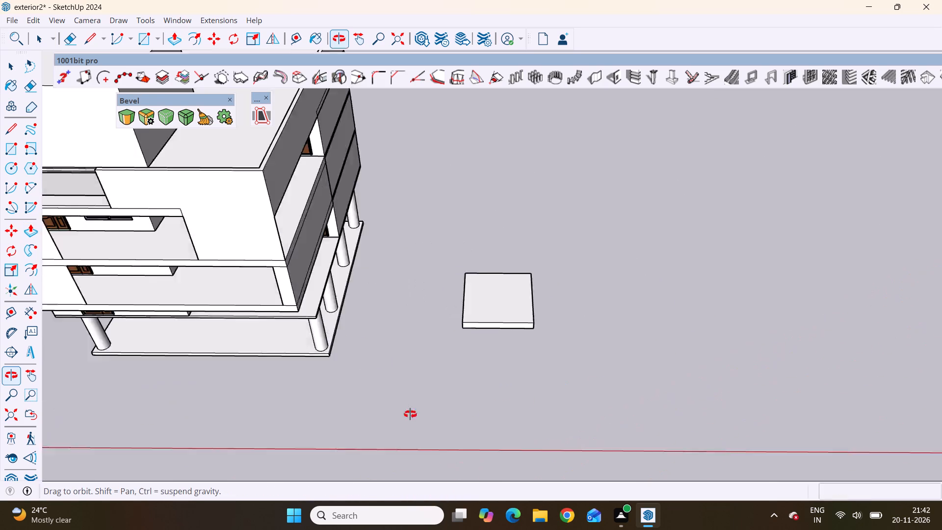
middle_drag(410, 414, 216, 377)
scroll(359, 328, down, 8)
middle_drag(392, 403, 612, 370)
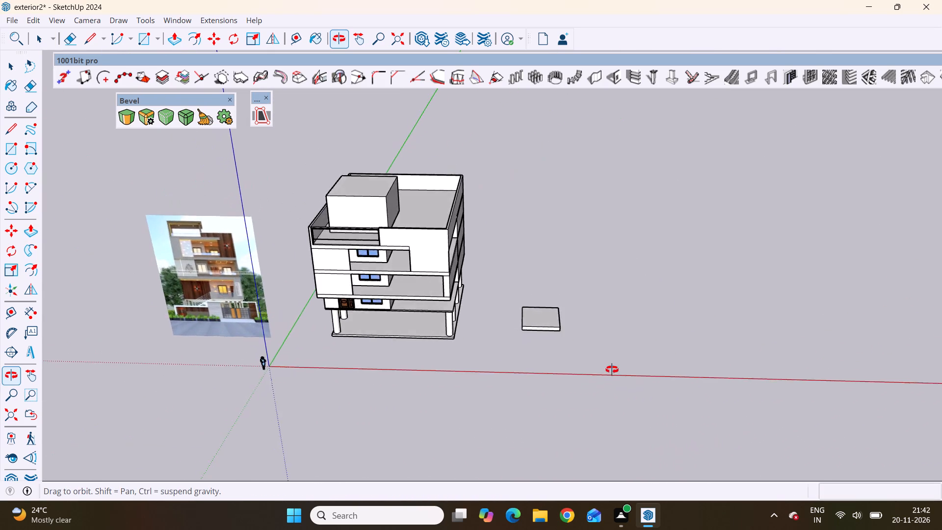
middle_drag(612, 370, 633, 427)
scroll(556, 327, up, 9)
middle_drag(550, 381, 550, 352)
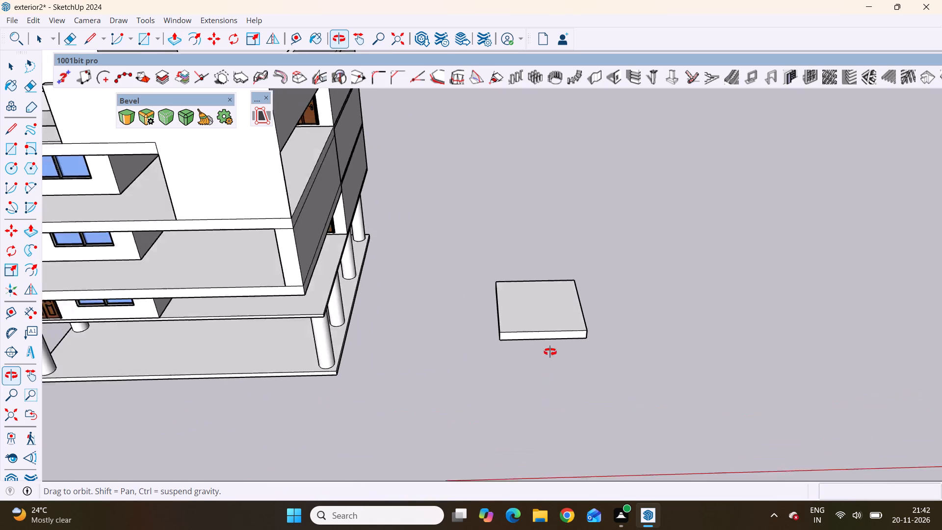
middle_drag(550, 352, 566, 286)
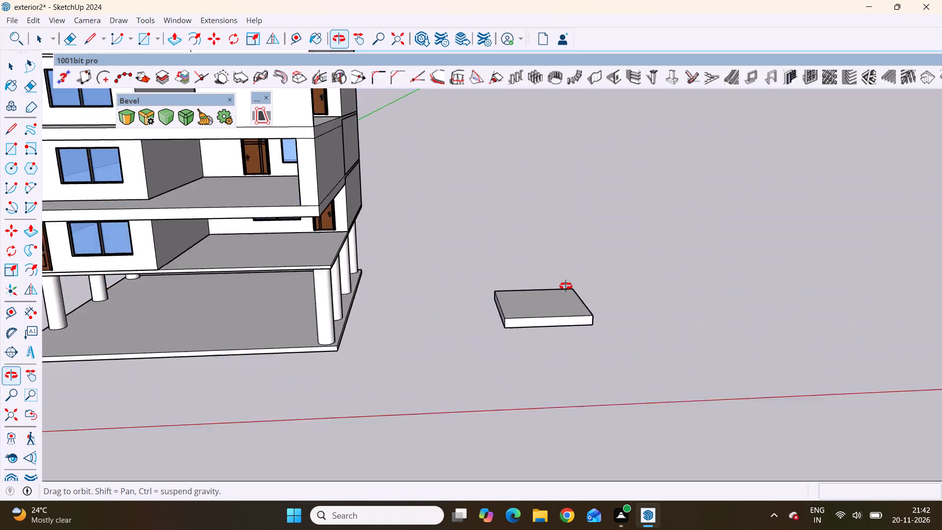
middle_drag(566, 286, 675, 319)
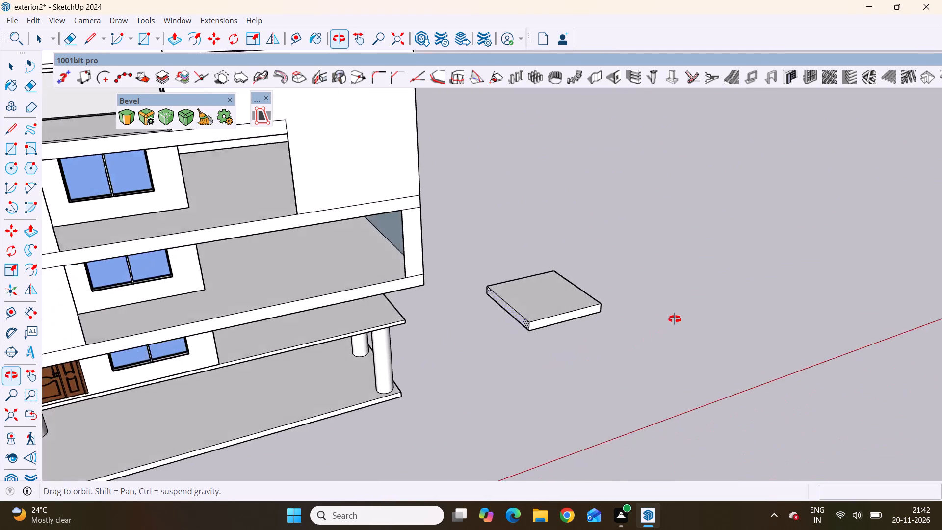
middle_drag(675, 319, 521, 327)
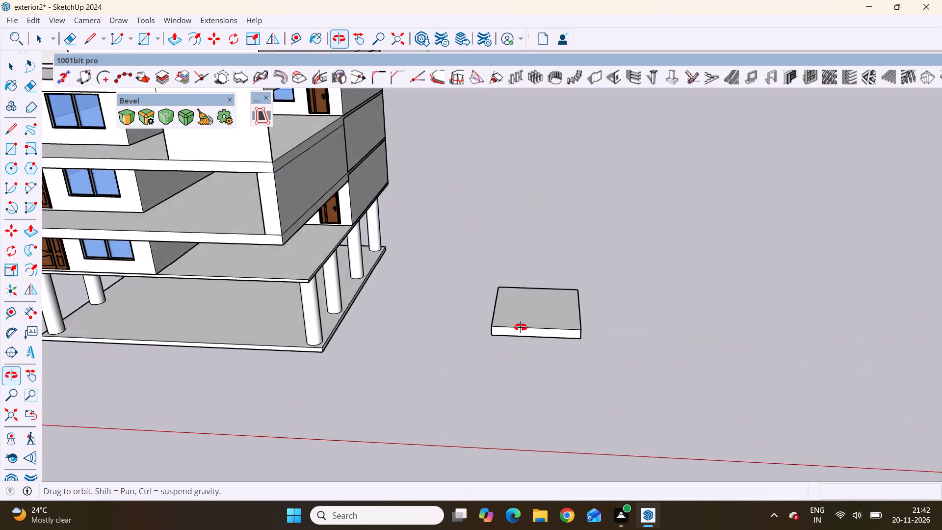
middle_drag(521, 327, 327, 202)
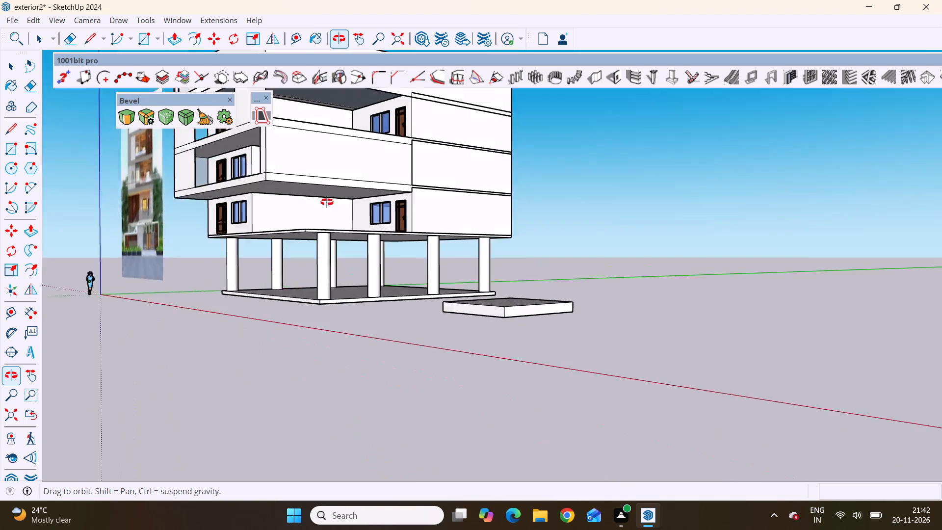
middle_drag(327, 202, 567, 383)
scroll(567, 383, down, 3)
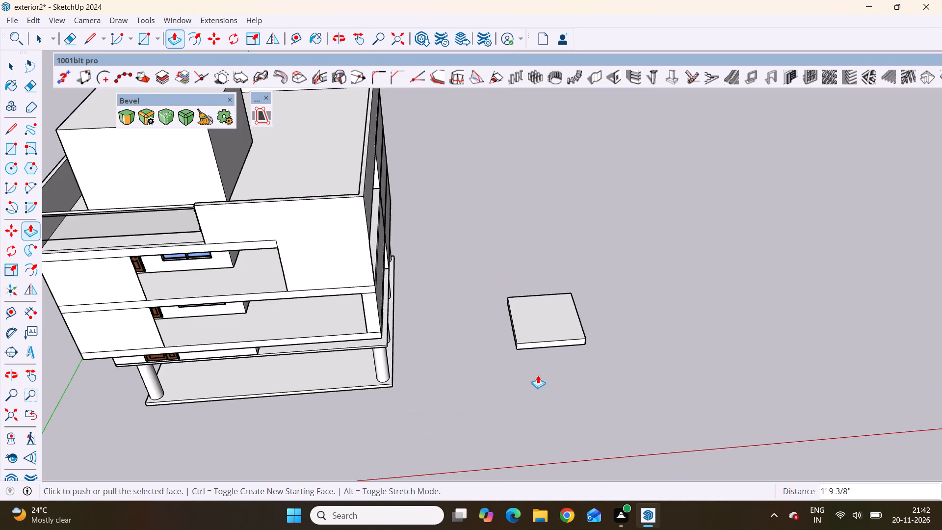
middle_drag(556, 349, 514, 450)
scroll(585, 356, up, 3)
middle_drag(587, 359, 422, 233)
scroll(587, 359, up, 1)
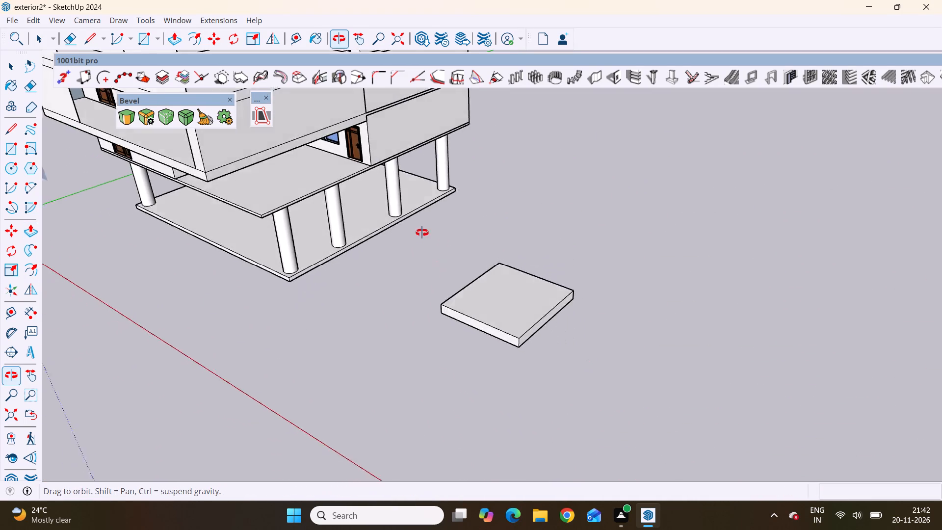
middle_drag(422, 233, 416, 165)
scroll(498, 322, up, 9)
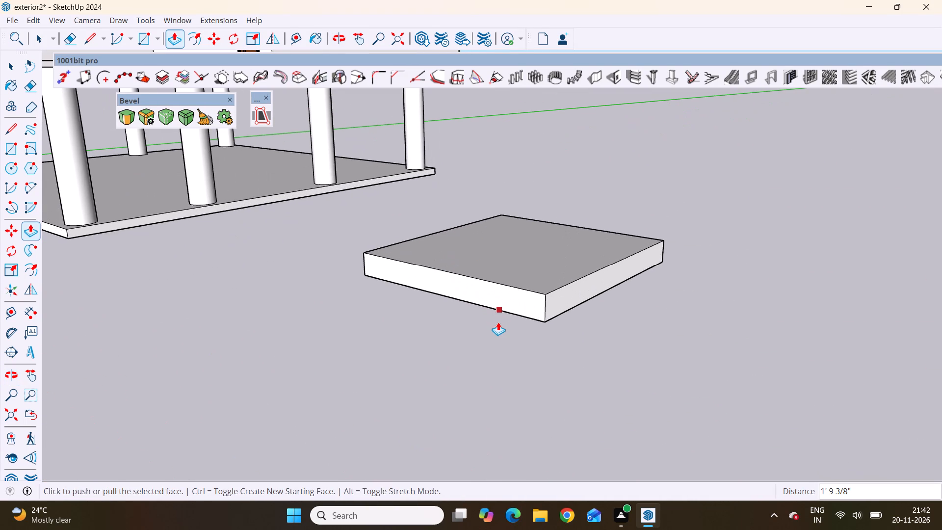
scroll(349, 298, down, 4)
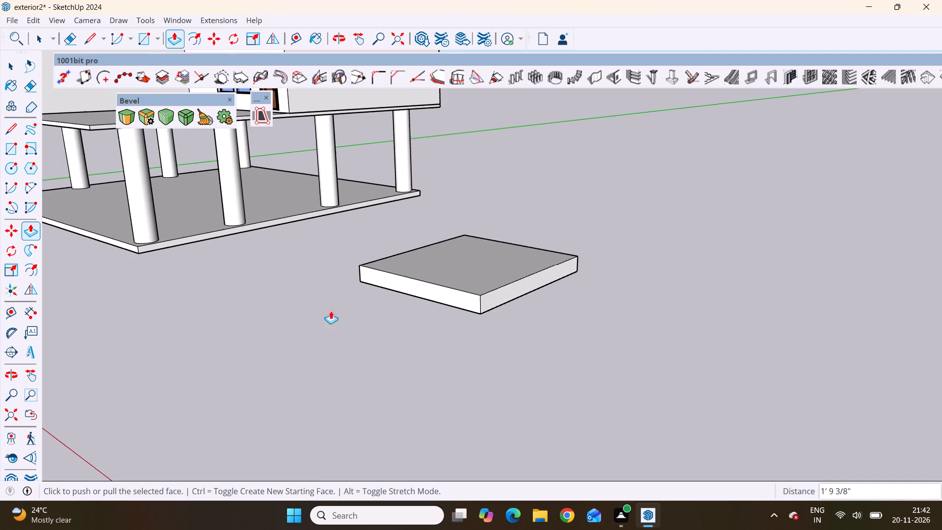
middle_drag(386, 345, 537, 370)
Examine the resized slab beside the house up close, picking its top face and front side face.
key(space)
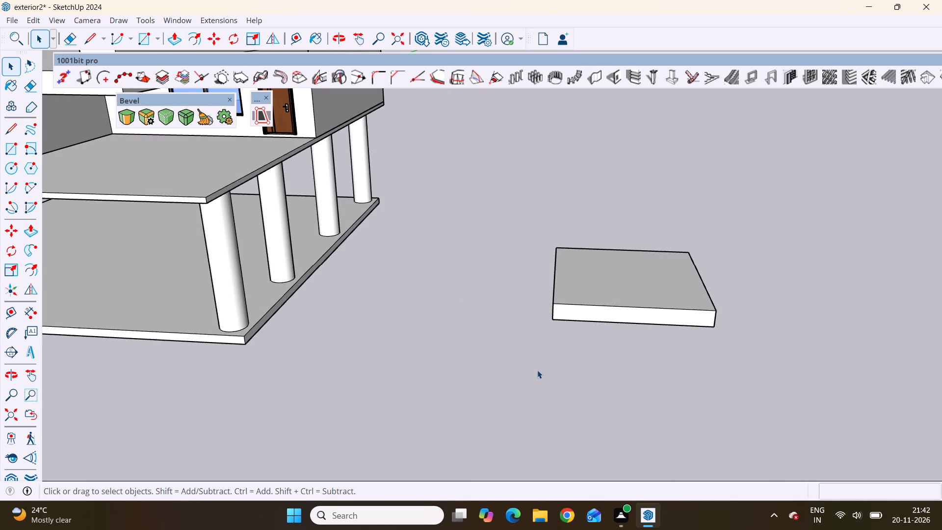
scroll(405, 182, down, 9)
middle_drag(449, 285, 515, 383)
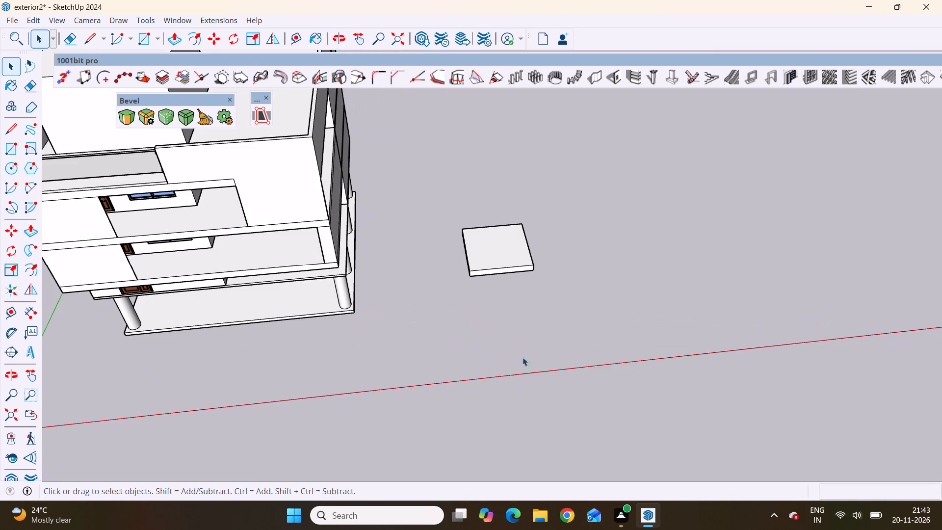
scroll(537, 299, up, 5)
click(483, 220)
scroll(499, 243, up, 4)
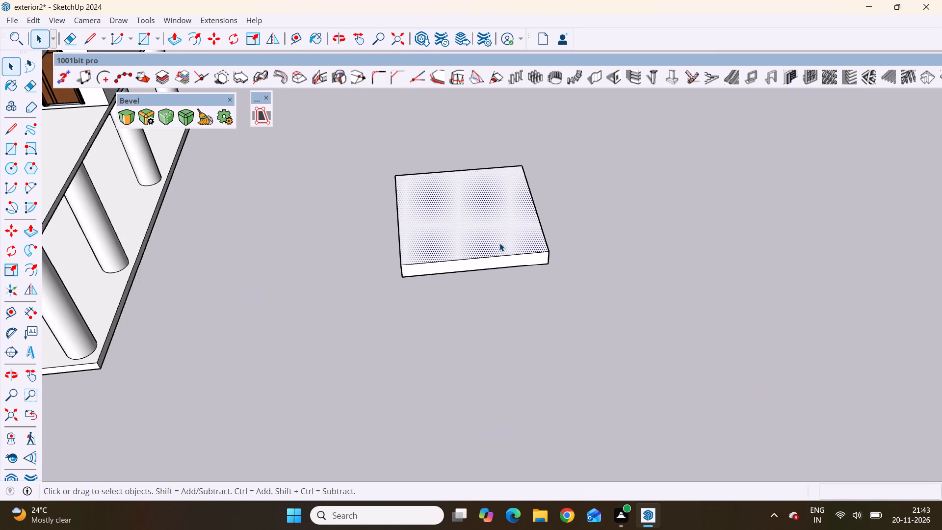
middle_drag(509, 255, 475, 200)
scroll(510, 225, up, 5)
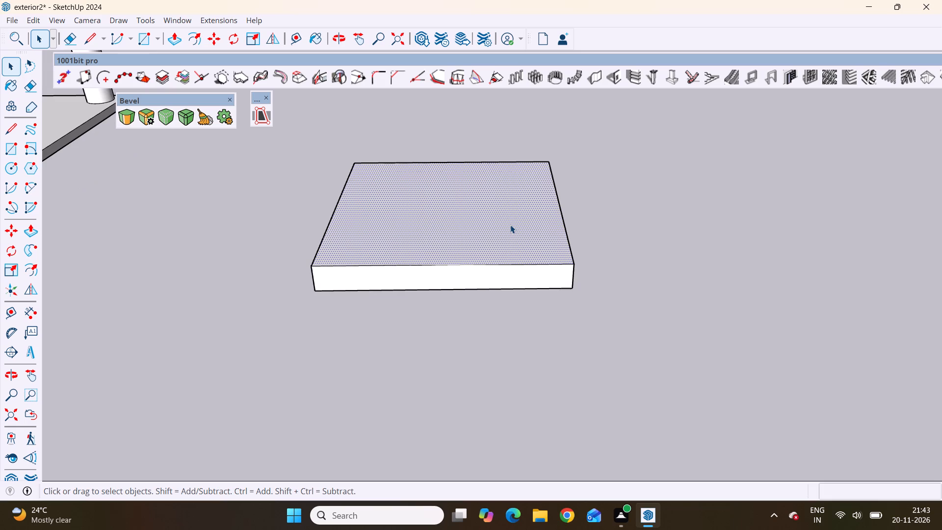
click(511, 224)
scroll(491, 311, up, 5)
click(464, 281)
click(460, 280)
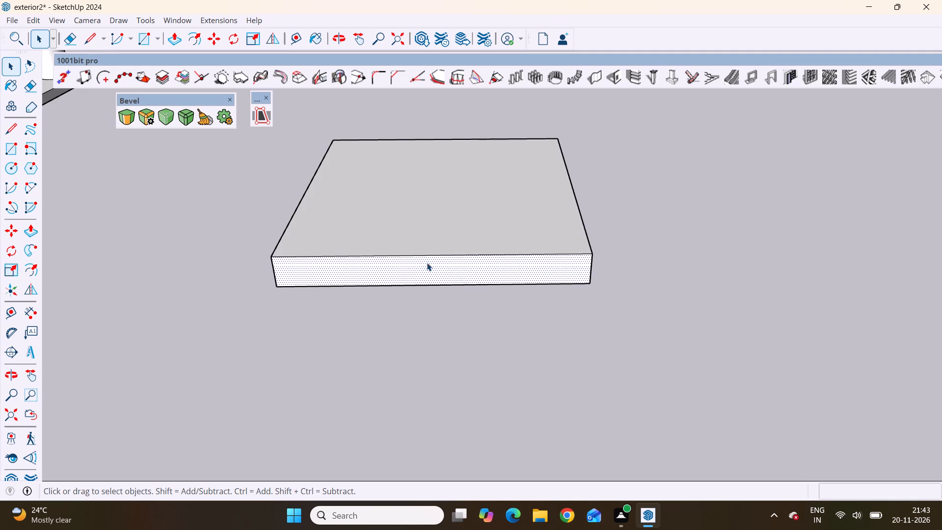
Bevel the slab's vertical corner edge facing away from the house with an offset of 15' 10 15/16" and 6 segments.
scroll(417, 257, down, 4)
middle_drag(572, 279, 439, 275)
scroll(572, 279, down, 1)
scroll(328, 234, up, 4)
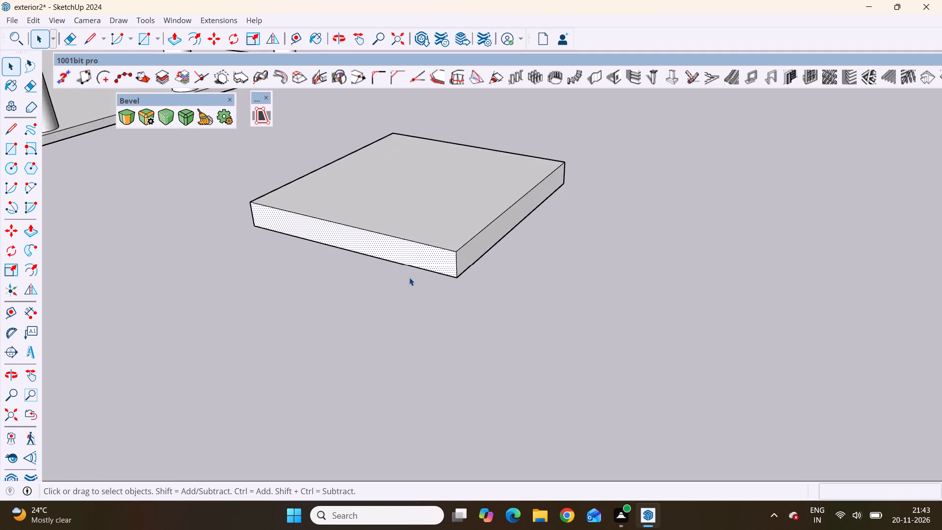
scroll(409, 277, up, 1)
scroll(518, 232, up, 5)
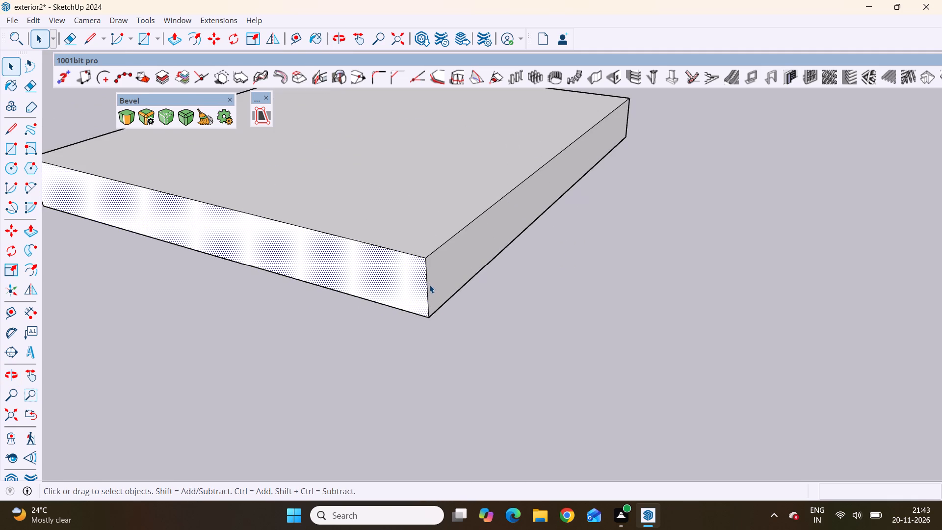
click(428, 279)
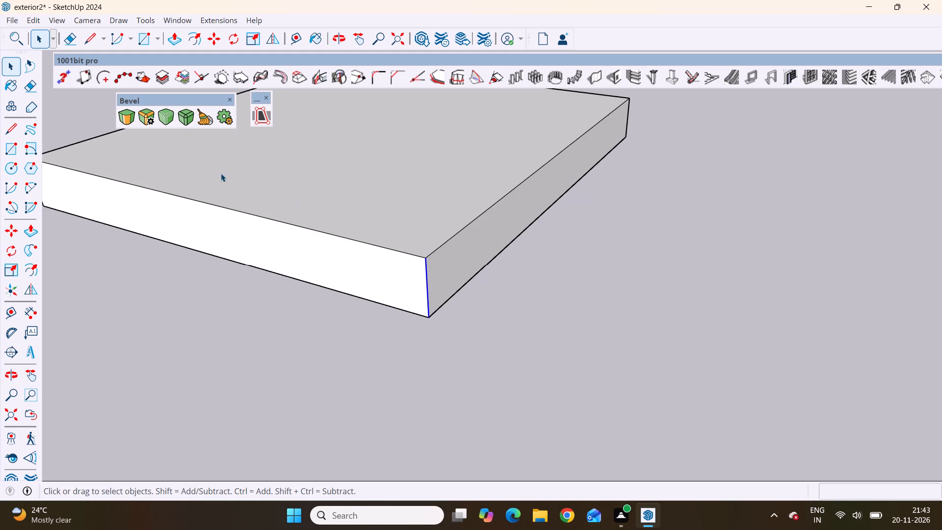
click(129, 116)
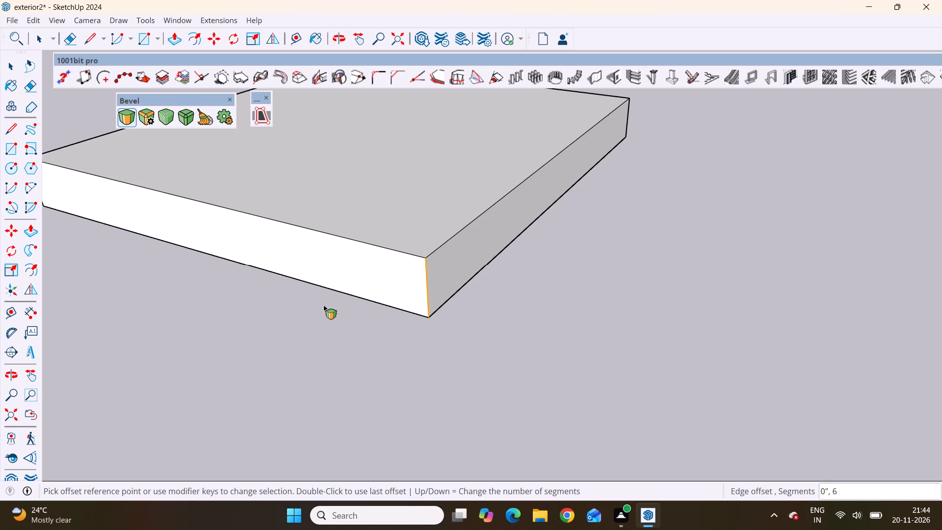
click(423, 288)
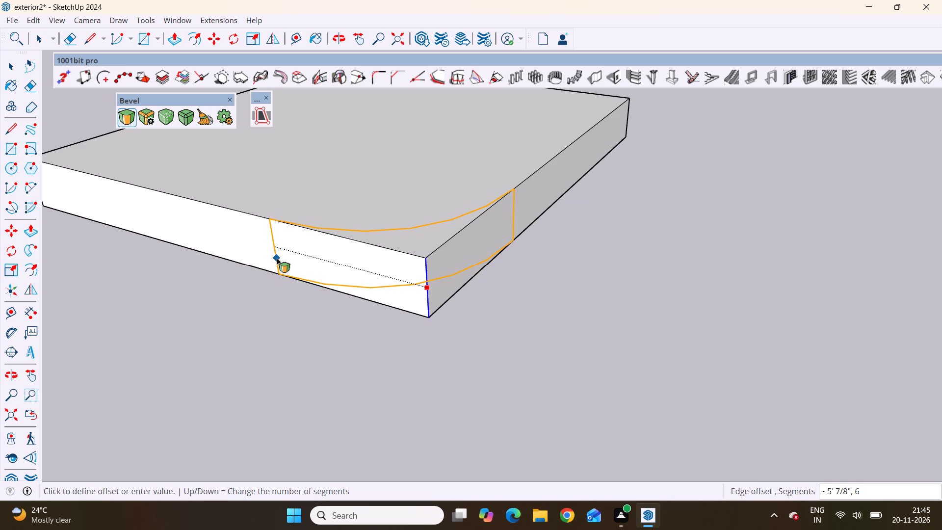
scroll(277, 258, down, 5)
middle_drag(277, 258, 316, 379)
middle_drag(316, 379, 316, 380)
scroll(268, 270, down, 5)
middle_drag(268, 269, 300, 350)
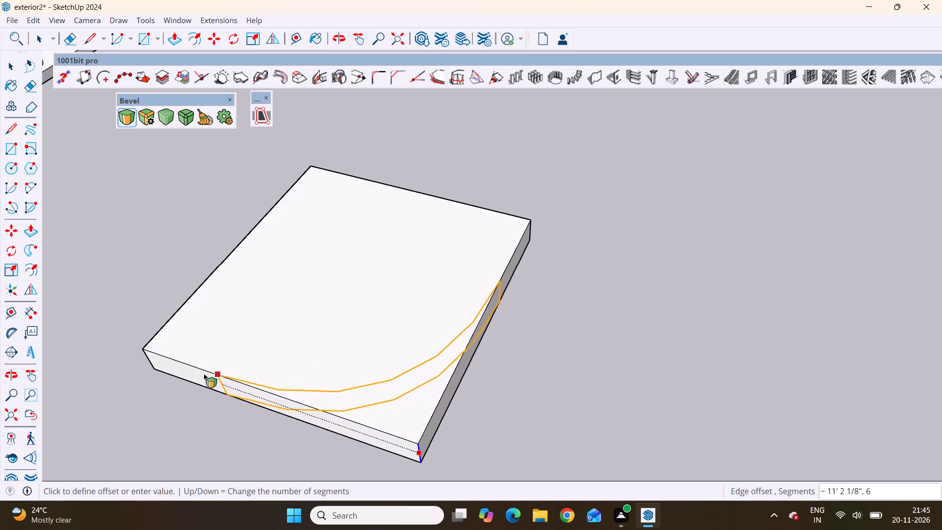
click(154, 366)
Examine the slab's curved corner from above and from several sides in relation to the house.
scroll(154, 344, down, 8)
middle_drag(225, 412, 183, 415)
scroll(210, 353, down, 5)
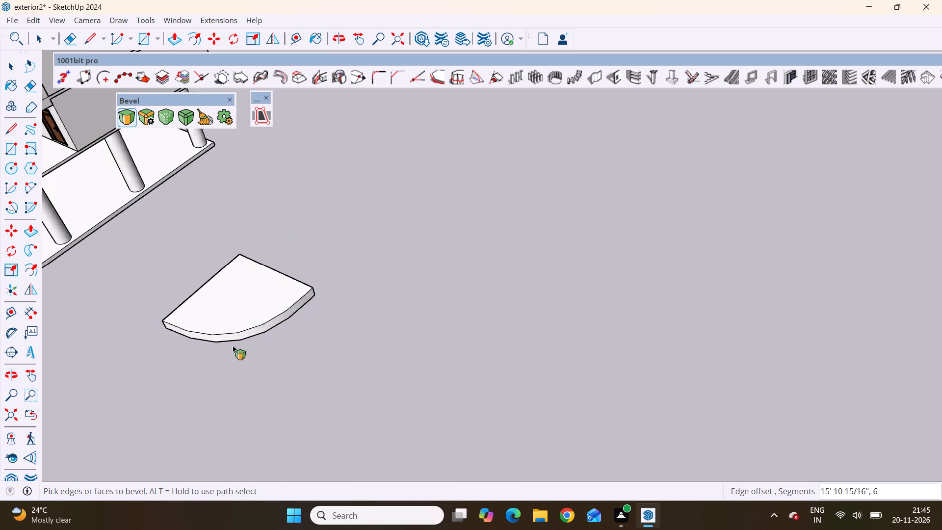
middle_drag(268, 356, 61, 387)
scroll(161, 334, down, 10)
middle_drag(254, 277, 59, 308)
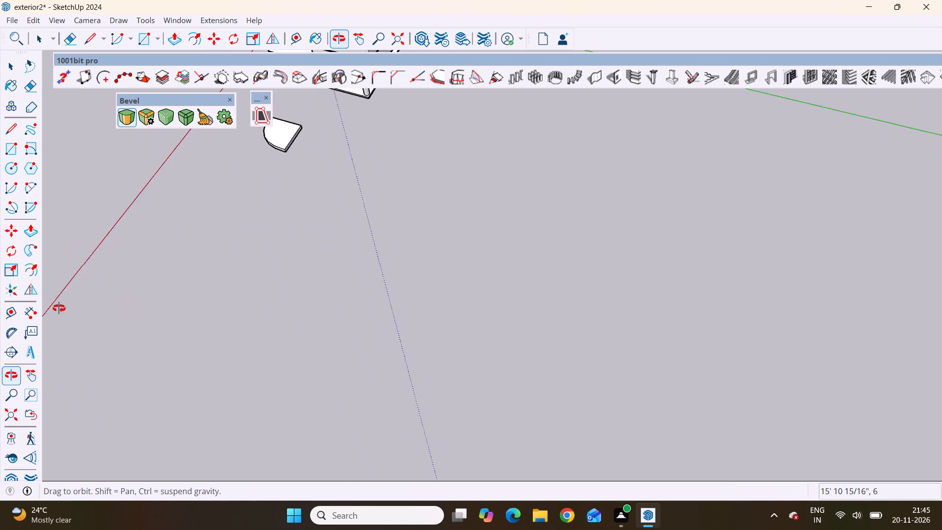
middle_drag(59, 308, 36, 305)
scroll(36, 305, down, 13)
scroll(227, 217, up, 16)
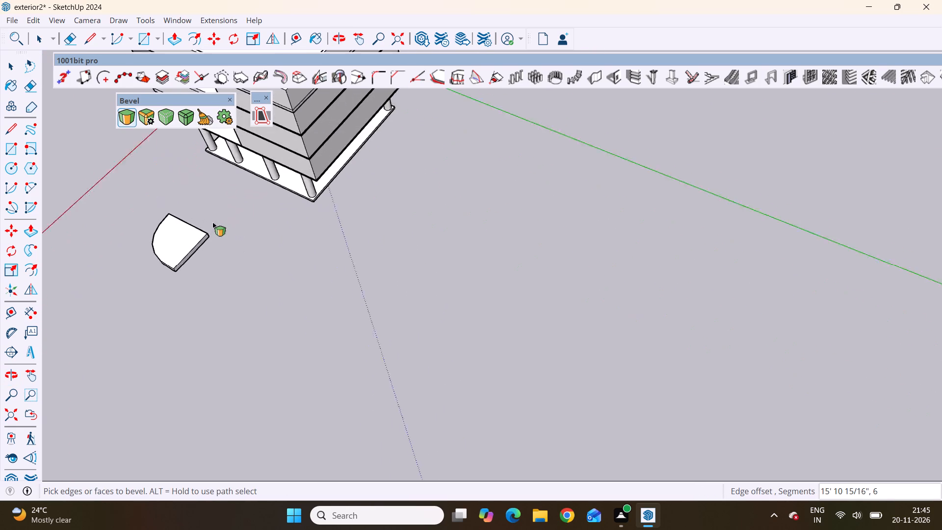
middle_drag(234, 251, 67, 296)
scroll(74, 294, down, 6)
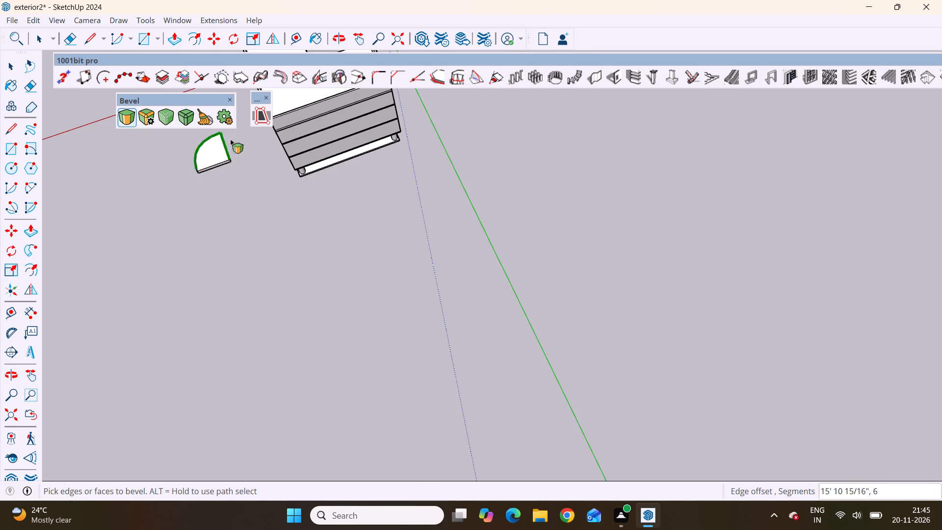
scroll(242, 154, up, 2)
scroll(248, 248, down, 10)
scroll(207, 153, up, 13)
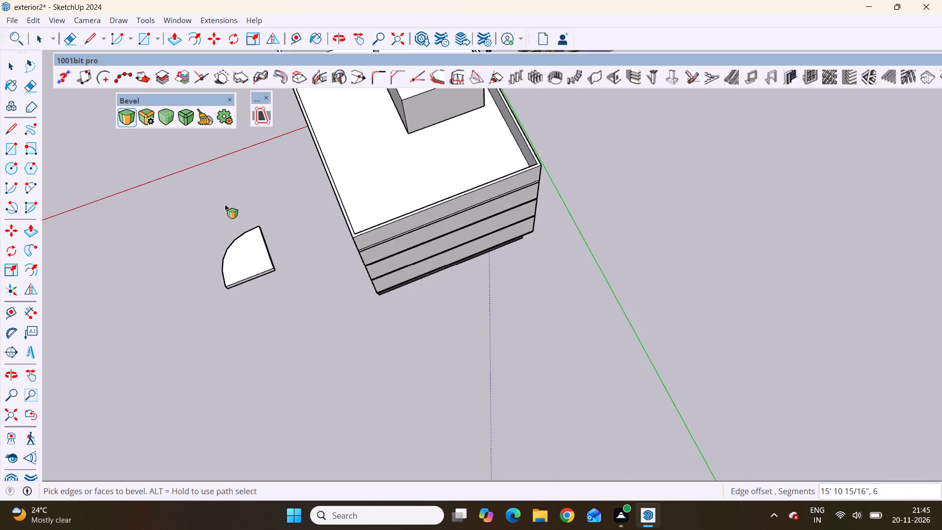
Bevel the diagonally opposite vertical corner edge, nearest the house, with an offset of about 18' 4 7/16" and 6 segments.
scroll(225, 205, up, 1)
middle_drag(277, 256, 209, 196)
scroll(210, 199, up, 2)
scroll(282, 226, up, 10)
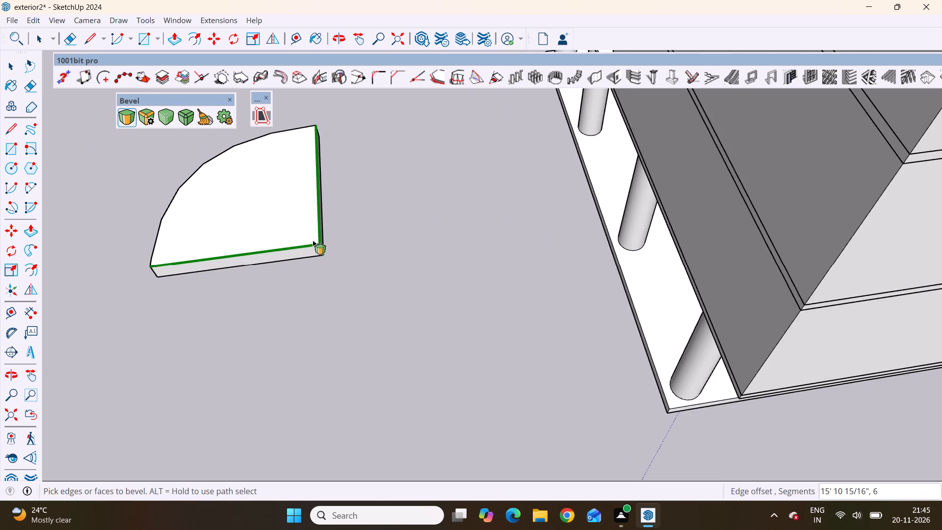
middle_drag(313, 240, 249, 213)
scroll(251, 231, up, 3)
scroll(398, 223, up, 4)
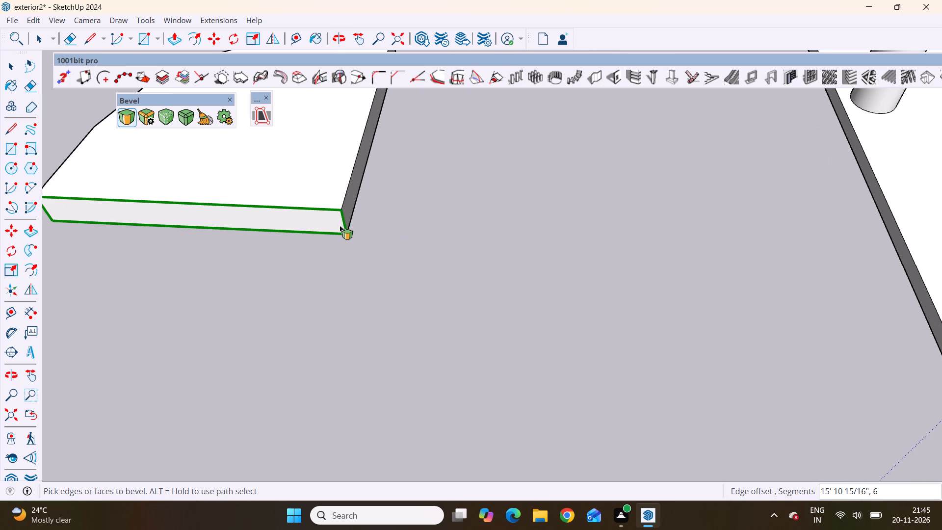
scroll(343, 225, up, 10)
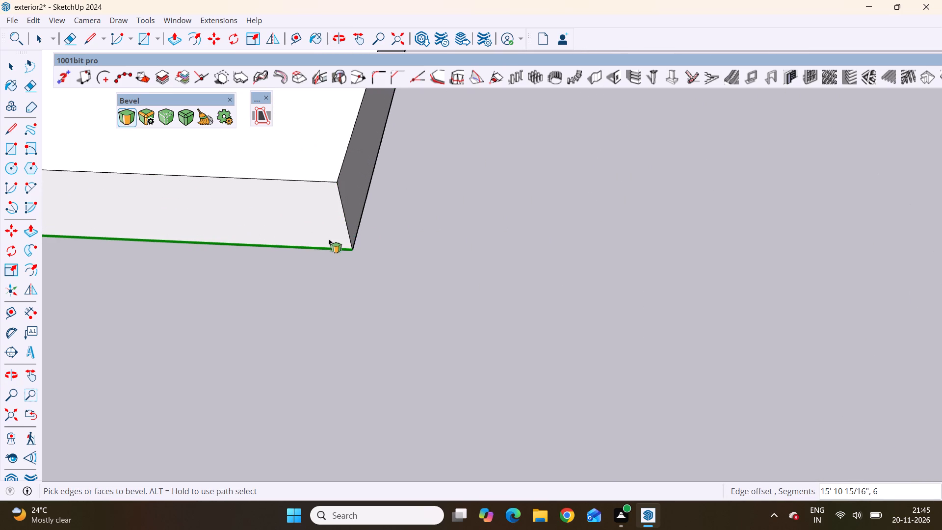
click(345, 222)
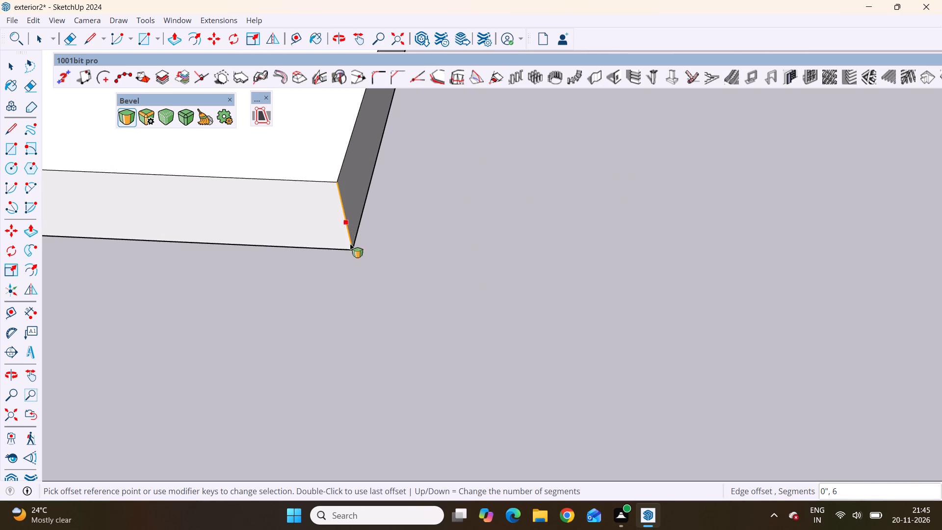
scroll(373, 293, down, 18)
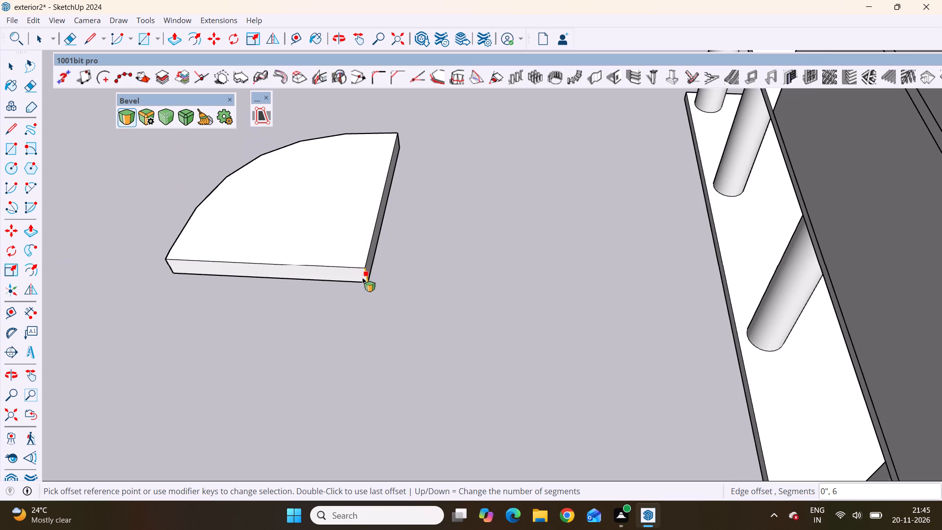
scroll(362, 278, up, 10)
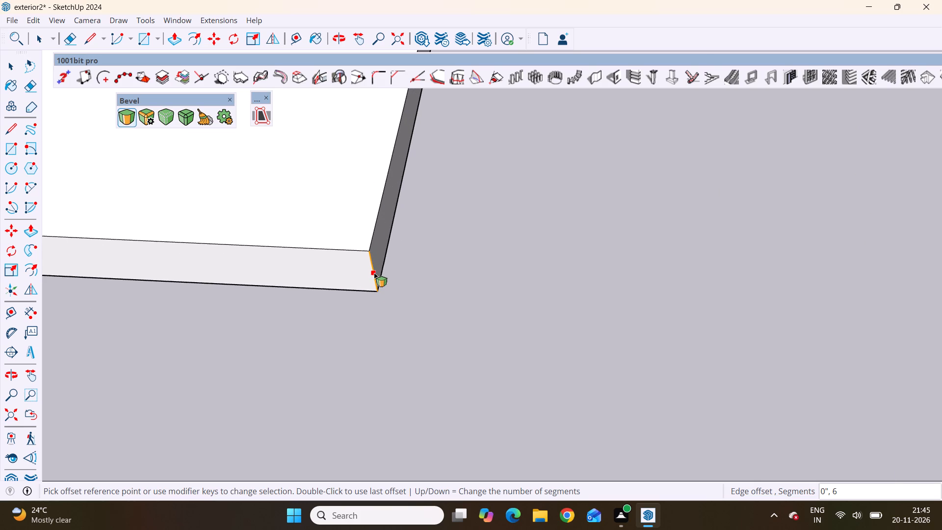
click(374, 272)
scroll(313, 280, down, 6)
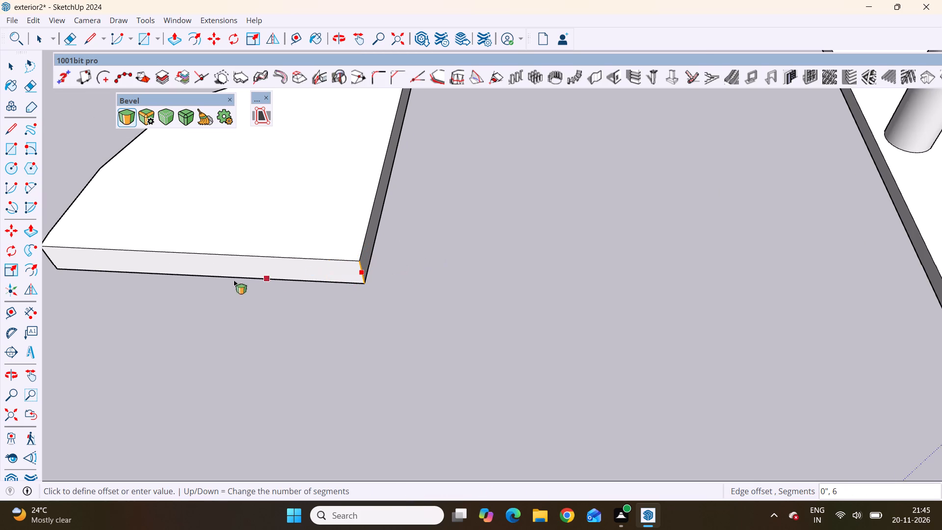
scroll(265, 293, down, 5)
middle_drag(283, 303, 336, 301)
scroll(336, 301, up, 1)
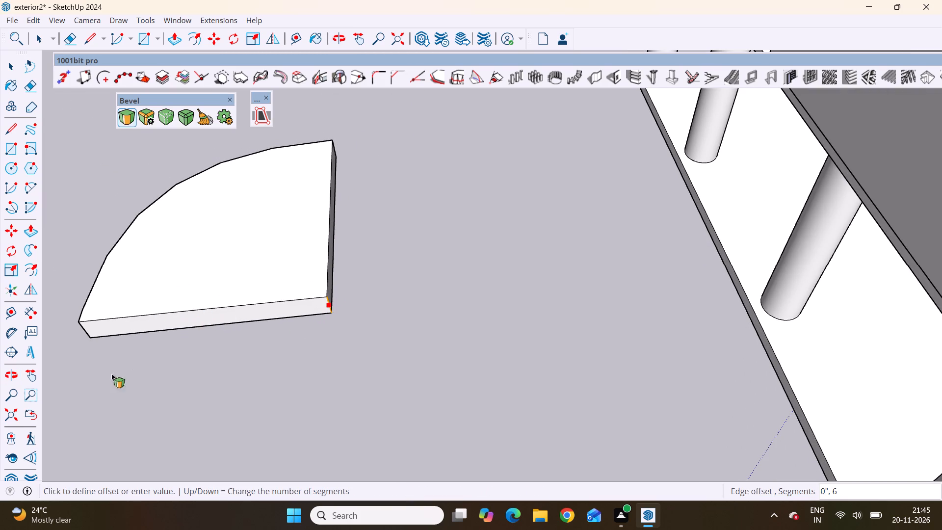
scroll(360, 318, up, 13)
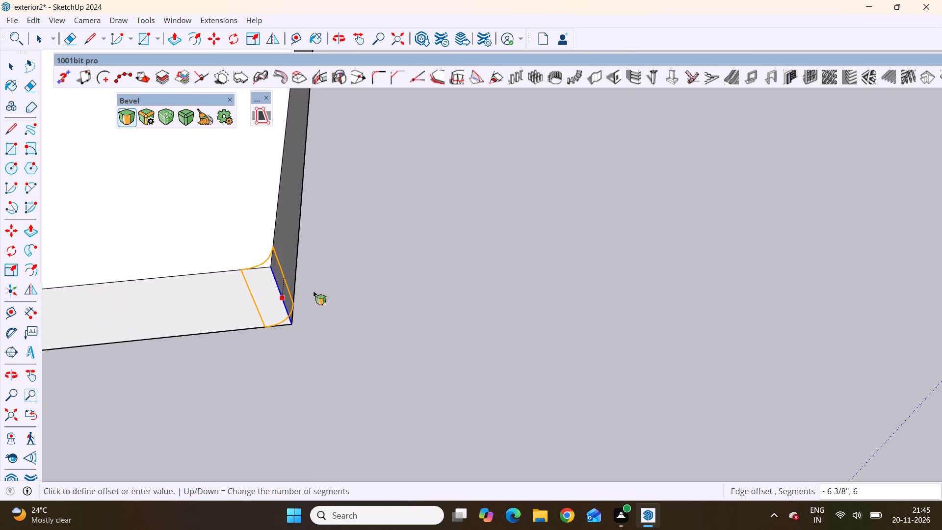
scroll(397, 235, down, 9)
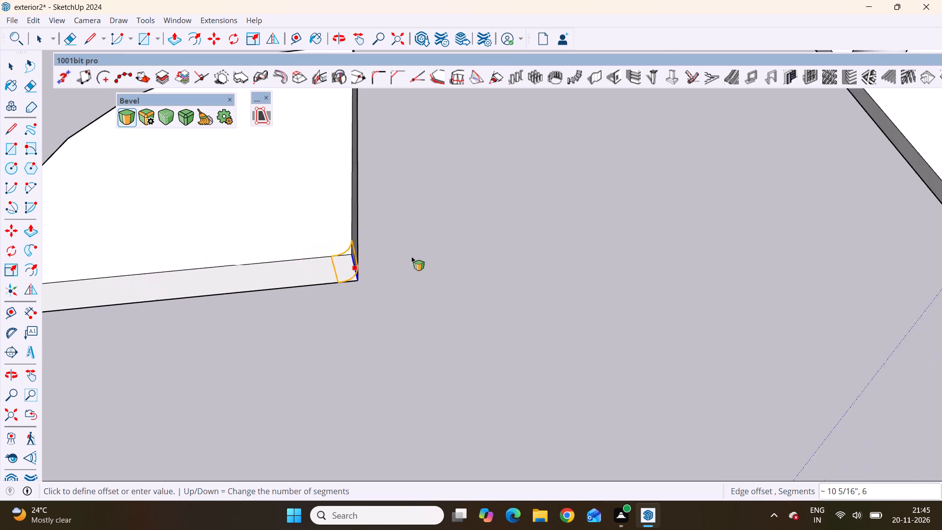
scroll(411, 257, down, 9)
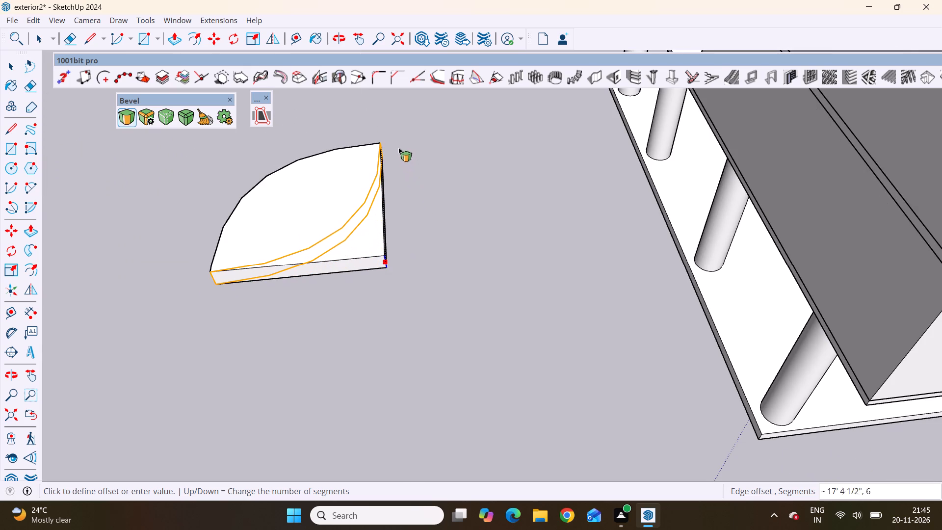
click(397, 143)
Examine the slab's two-sided curved shape against the house and reference image, from afar and up close.
scroll(200, 235, down, 19)
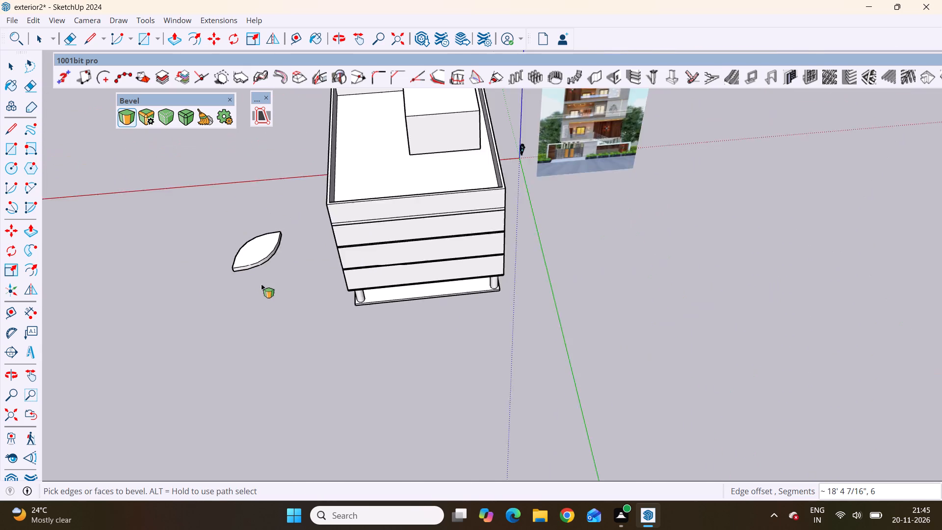
scroll(261, 284, down, 6)
middle_drag(174, 285, 526, 245)
scroll(337, 198, down, 13)
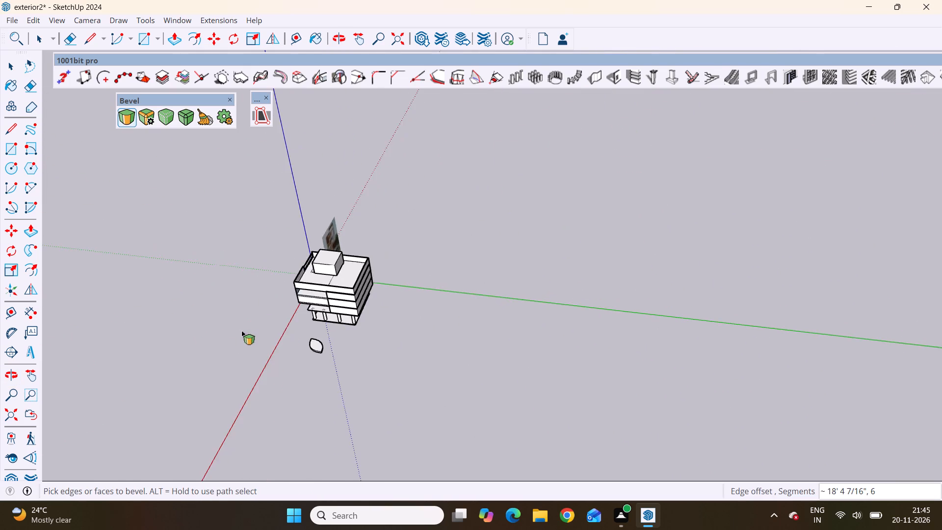
middle_drag(241, 331, 518, 278)
scroll(185, 310, down, 9)
middle_drag(227, 398, 455, 369)
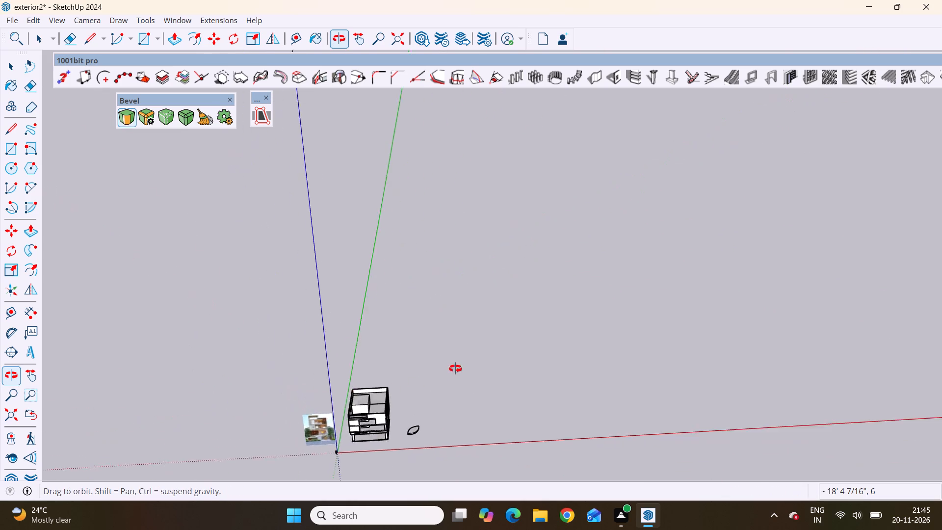
middle_drag(455, 369, 441, 294)
scroll(362, 479, up, 8)
scroll(362, 387, up, 5)
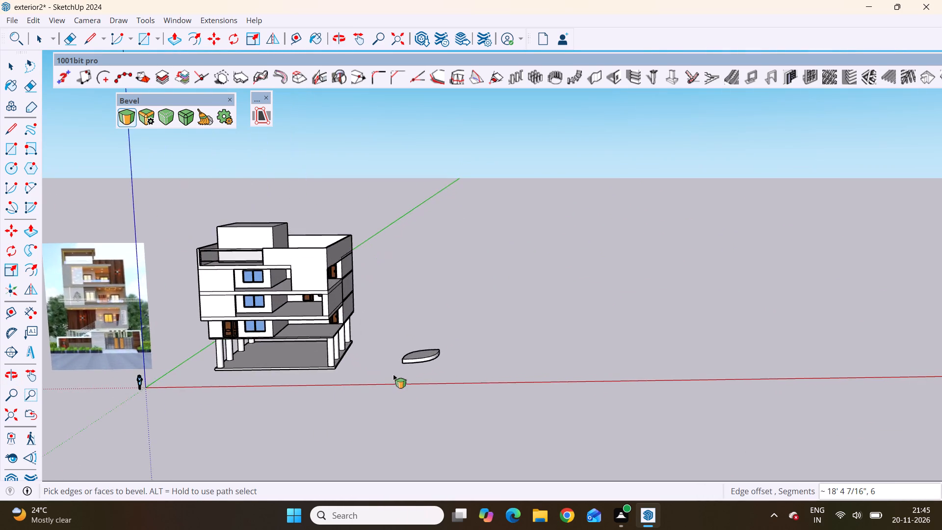
scroll(393, 374, up, 4)
middle_drag(400, 373, 412, 430)
scroll(452, 375, up, 12)
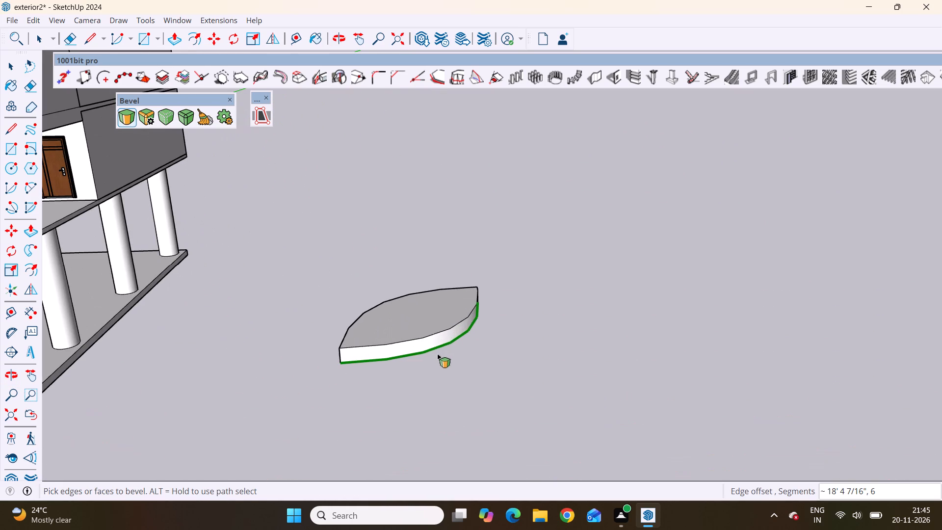
Delete the entire curved slab standing beside the house.
key(space)
scroll(445, 298, down, 8)
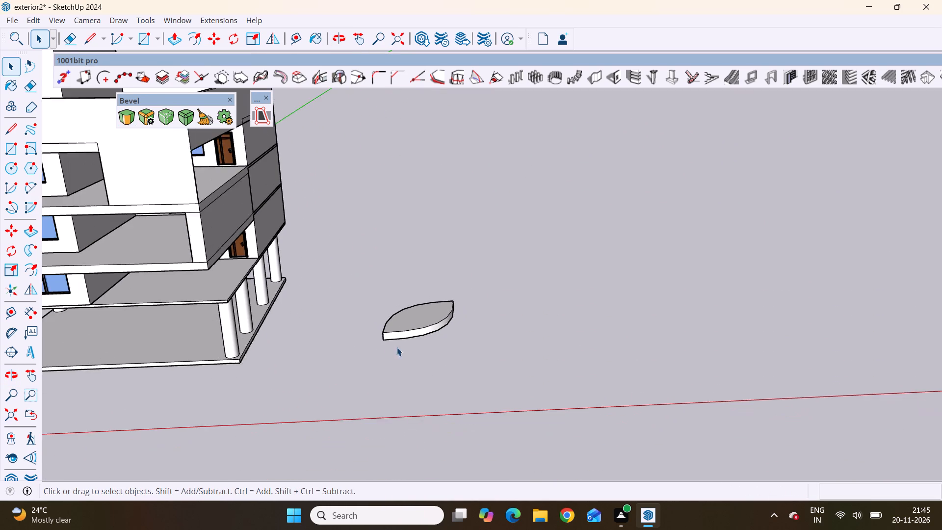
scroll(413, 340, down, 7)
scroll(394, 362, up, 1)
middle_drag(401, 380, 417, 448)
scroll(395, 313, up, 7)
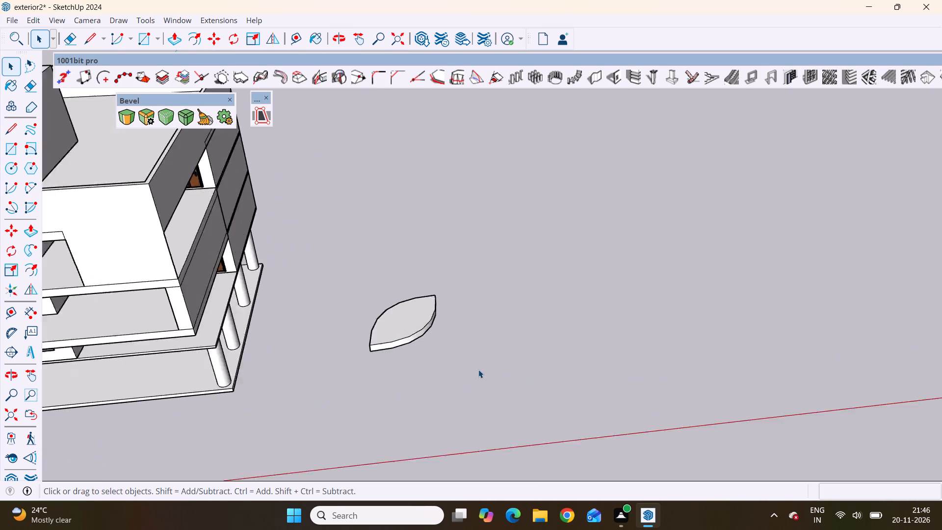
scroll(478, 370, up, 2)
drag(459, 242, 330, 367)
scroll(366, 322, up, 3)
scroll(366, 322, down, 8)
middle_drag(363, 370, 340, 255)
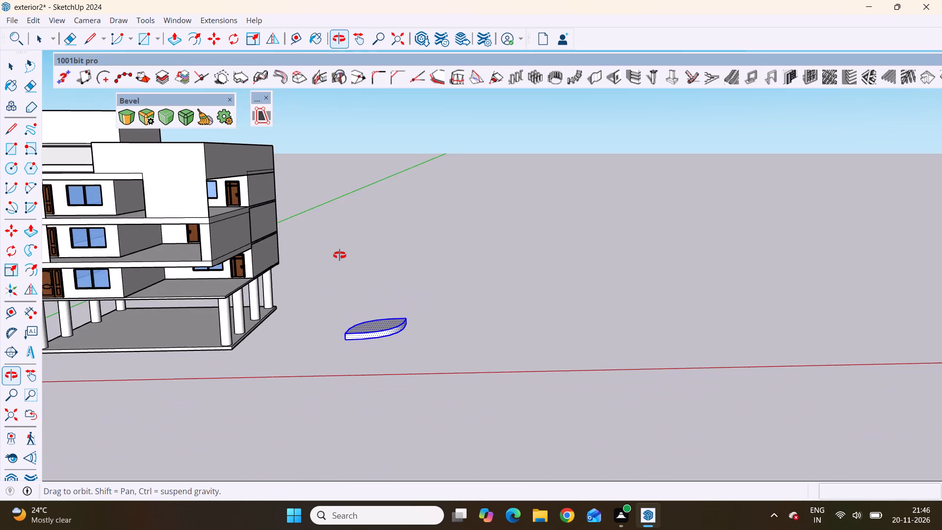
middle_drag(340, 255, 349, 231)
scroll(374, 280, up, 5)
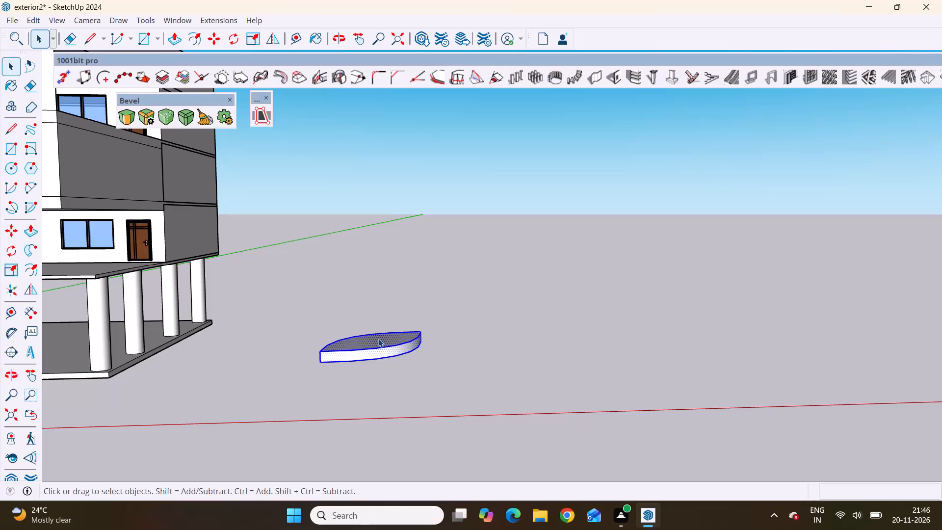
key(Delete)
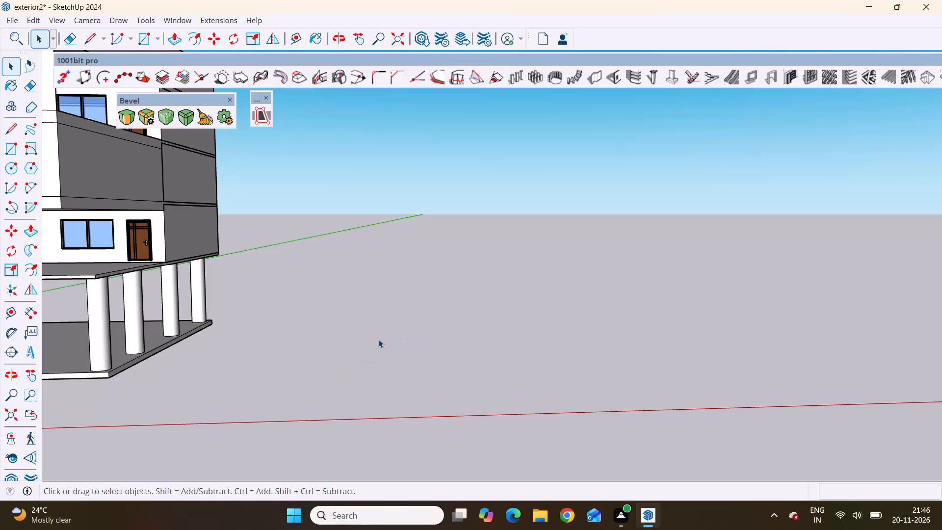
Draw a rectangle about 14' 8" by 18' 1" on the ground beside the house, near the red axis.
key(r)
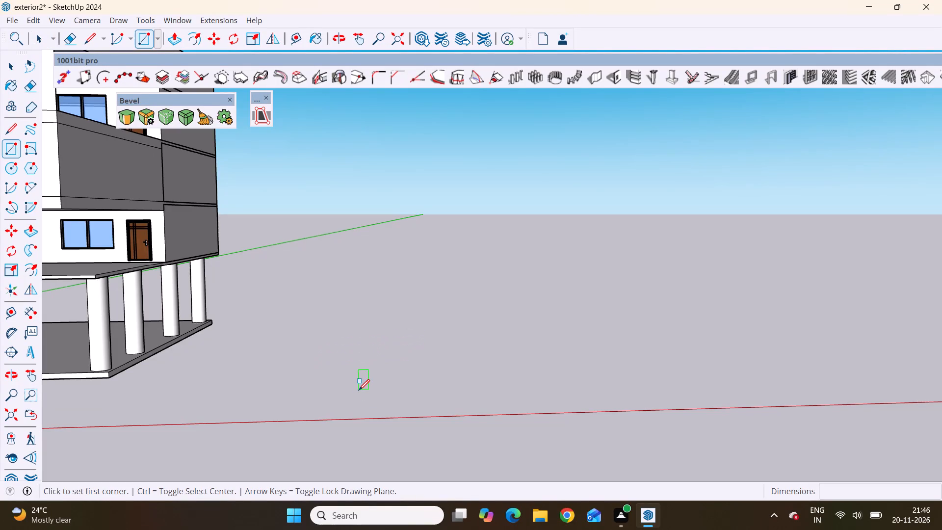
scroll(348, 403, down, 3)
middle_drag(353, 383, 338, 460)
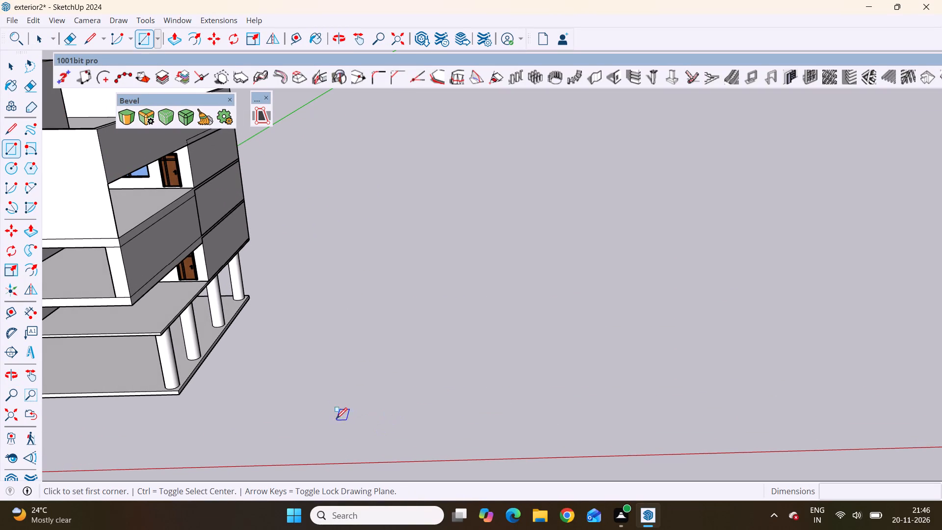
click(326, 396)
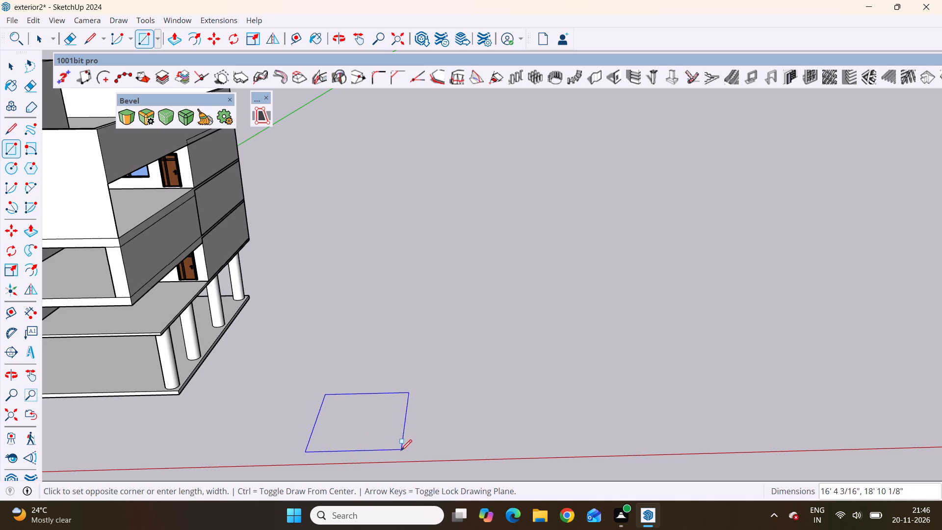
click(392, 448)
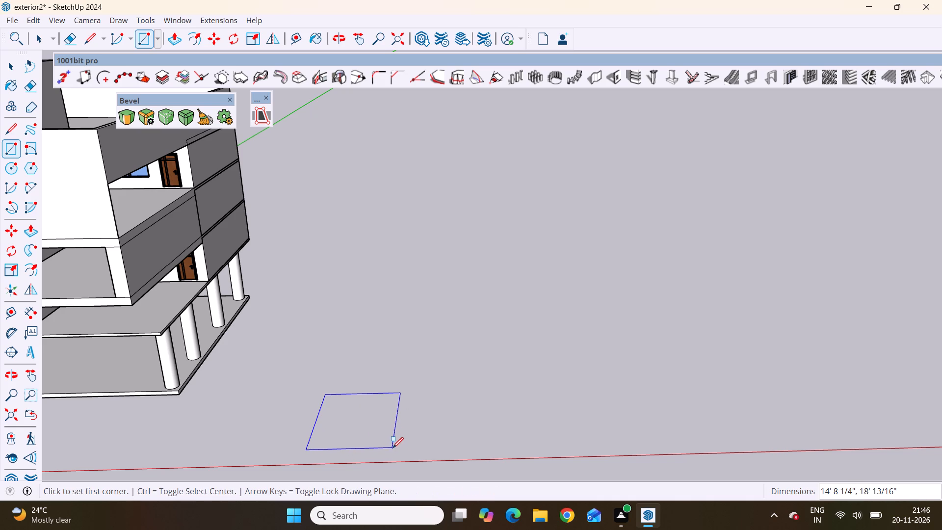
Push/Pull the new ground rectangle up about 2' 10 1/4" into a slab.
scroll(336, 350, down, 6)
middle_drag(360, 431, 393, 358)
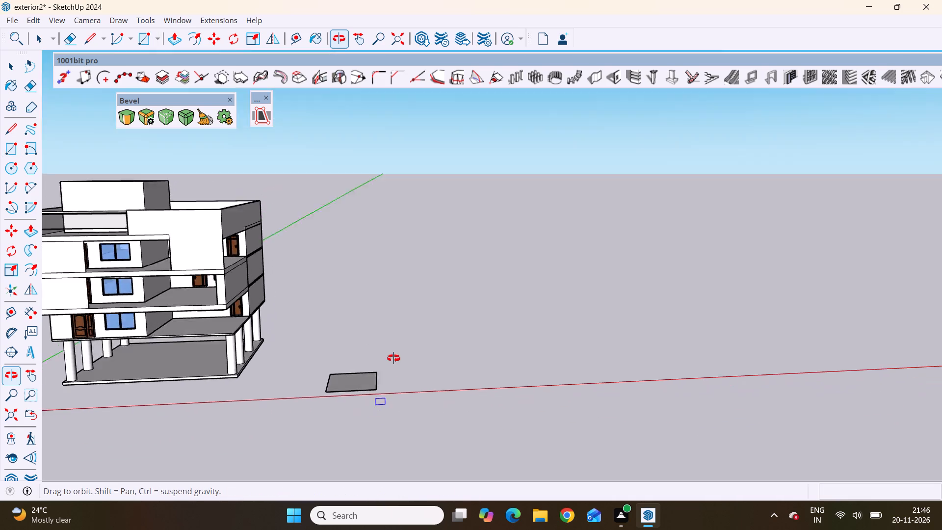
middle_drag(393, 358, 423, 380)
scroll(392, 413, up, 1)
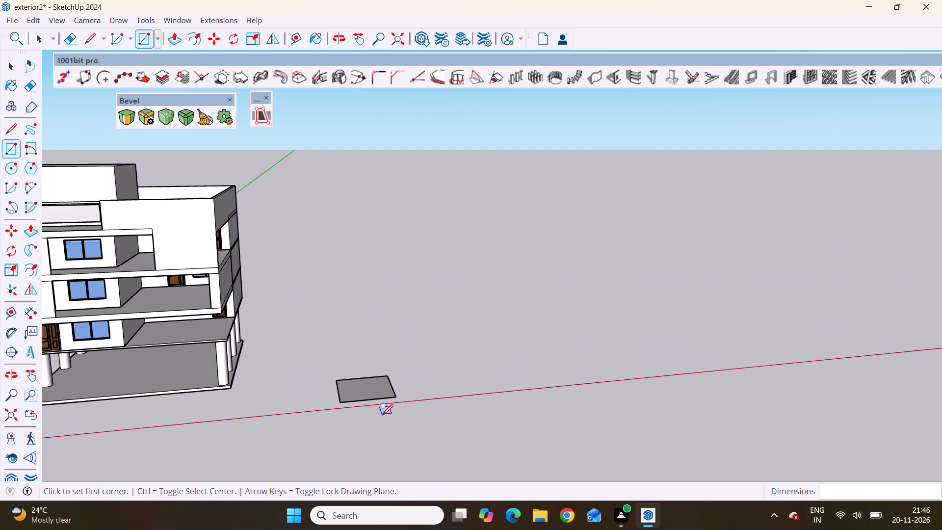
middle_drag(382, 415, 365, 464)
scroll(375, 396, up, 4)
key(space)
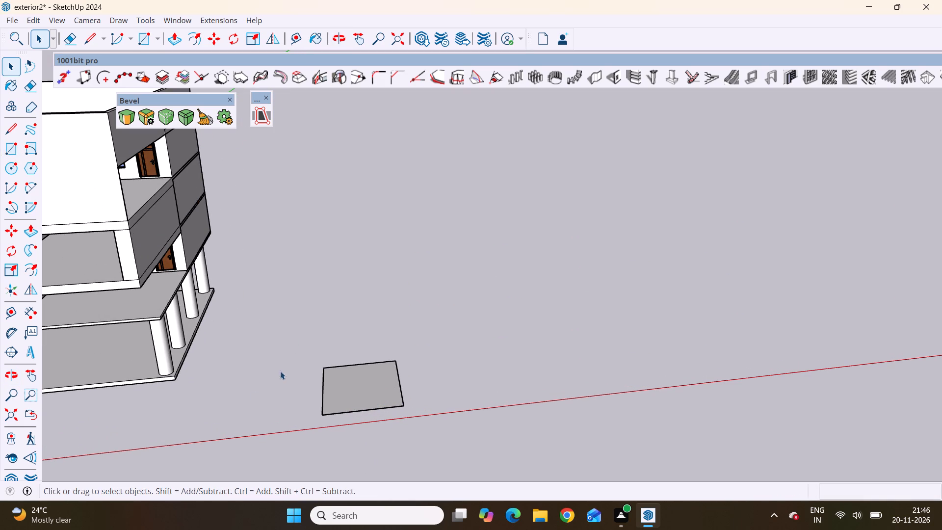
click(360, 387)
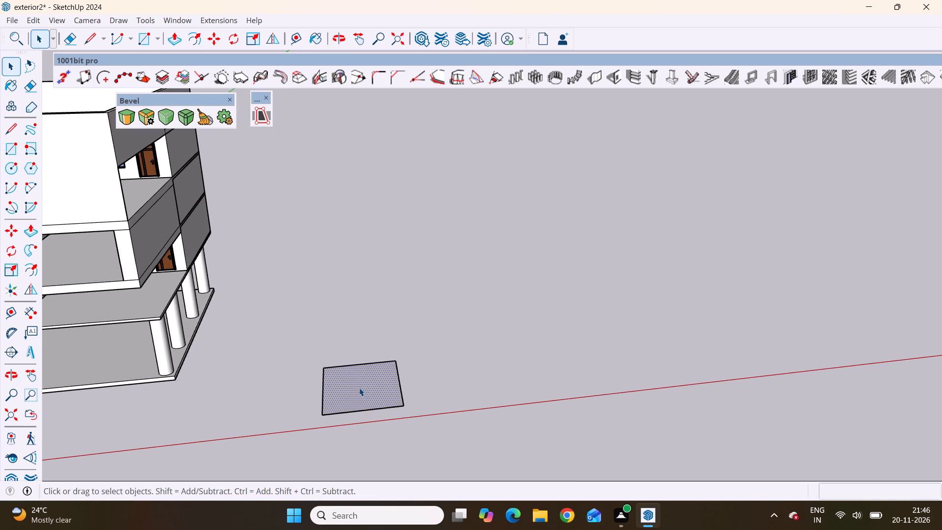
double_click(359, 387)
scroll(356, 418, up, 4)
middle_drag(339, 420, 332, 419)
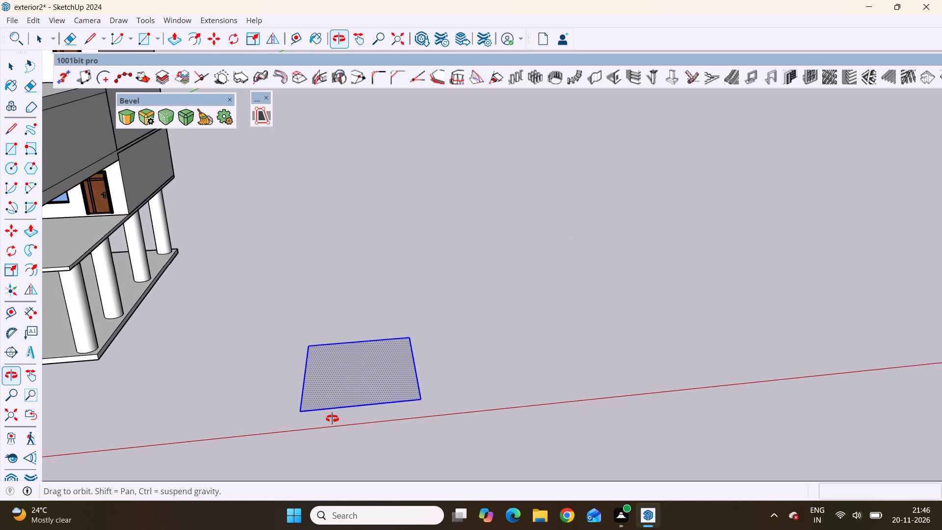
middle_drag(332, 419, 333, 419)
scroll(333, 419, up, 4)
double_click(349, 366)
click(349, 365)
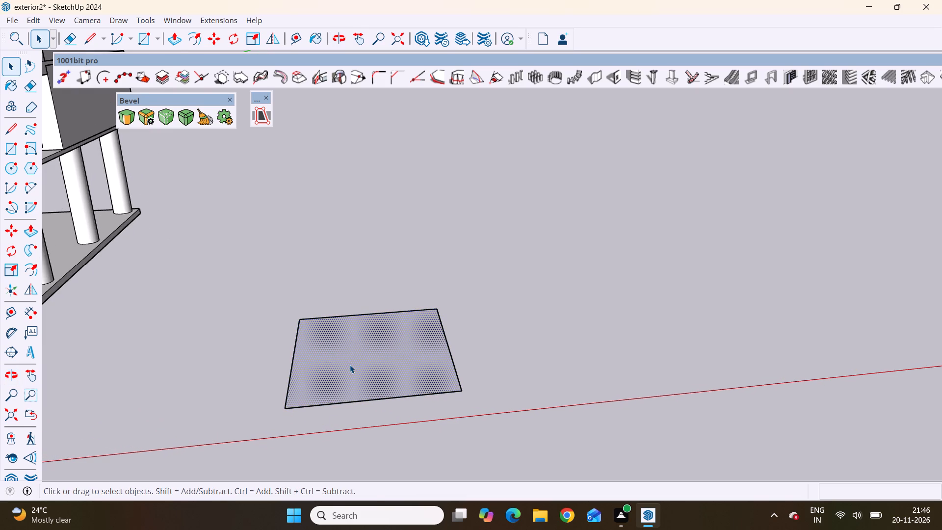
key(p)
click(350, 366)
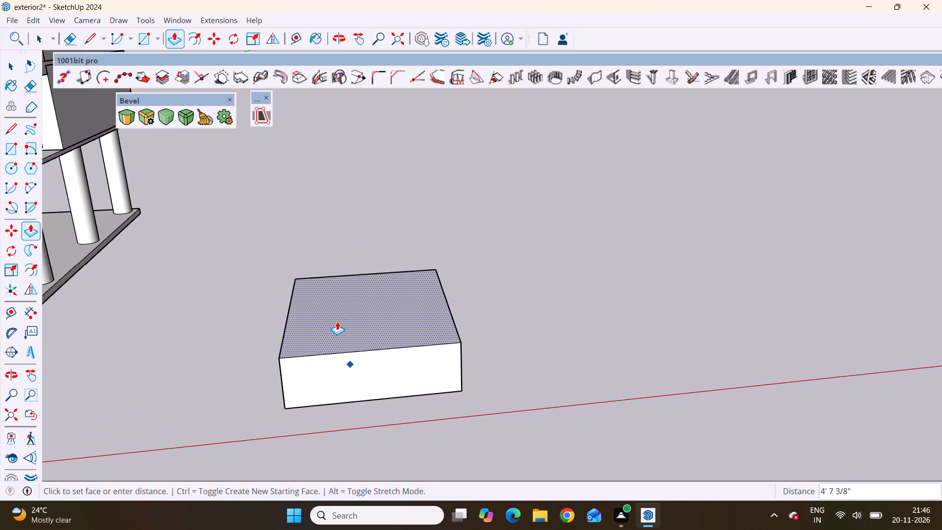
scroll(337, 322, down, 6)
middle_drag(333, 323, 290, 255)
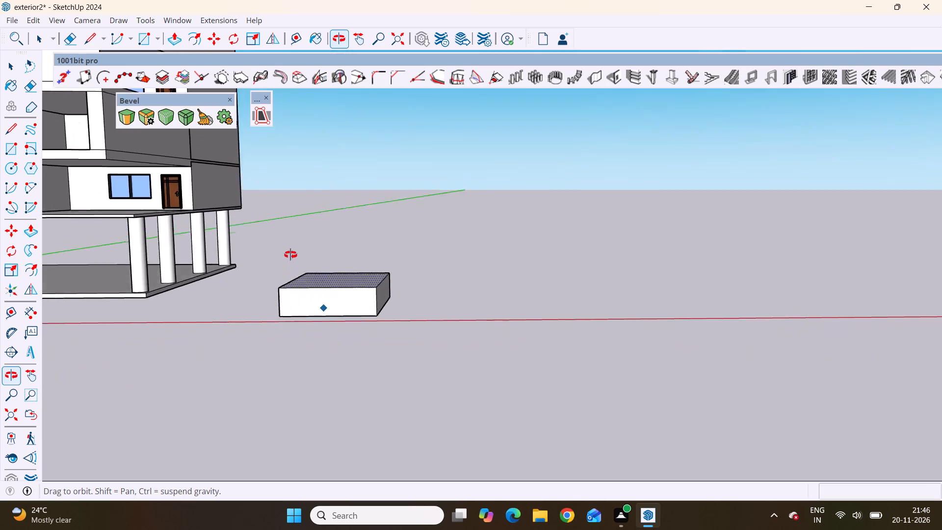
middle_drag(290, 255, 342, 320)
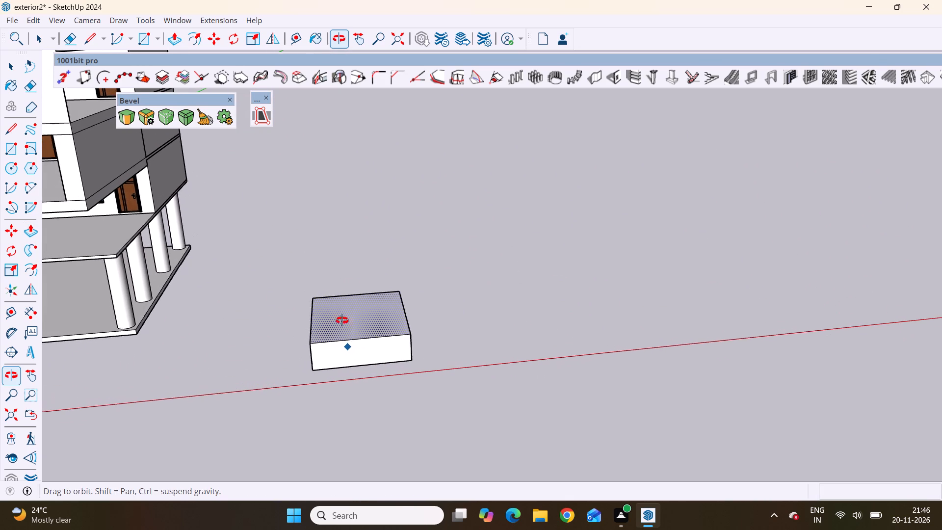
middle_drag(342, 320, 343, 320)
scroll(350, 326, down, 1)
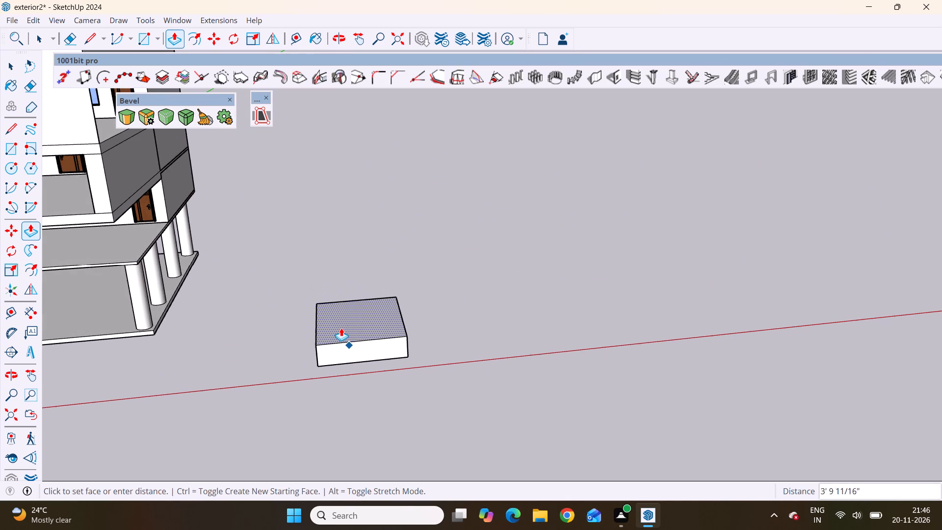
scroll(337, 328, up, 6)
middle_drag(336, 327, 377, 284)
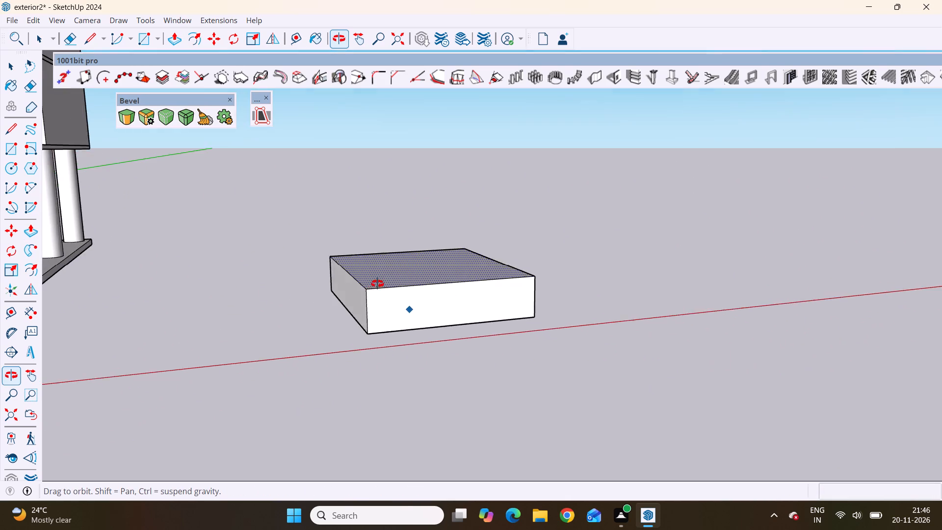
middle_drag(377, 284, 329, 309)
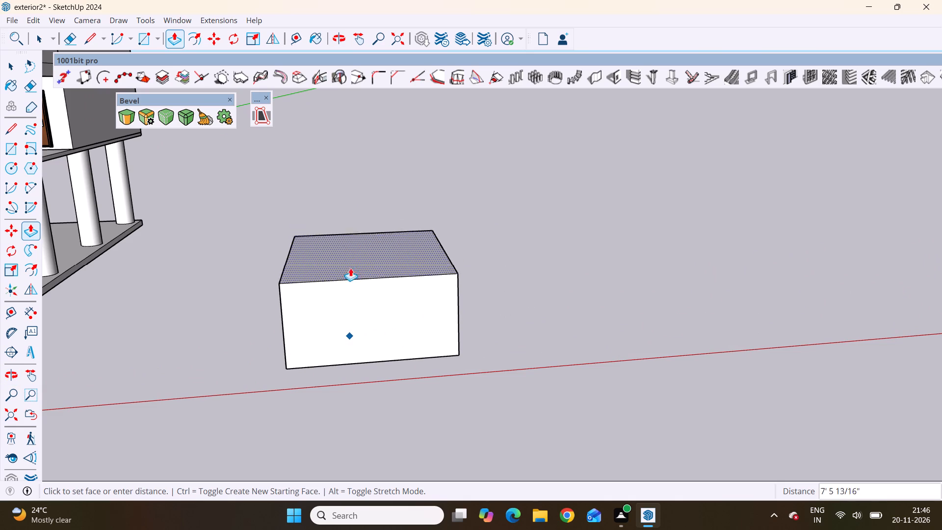
scroll(331, 318, up, 2)
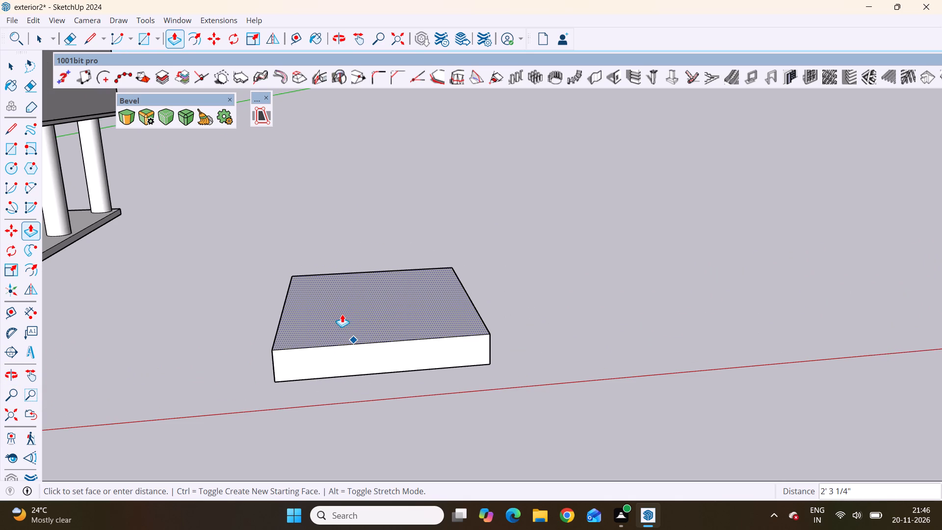
middle_drag(342, 314, 473, 284)
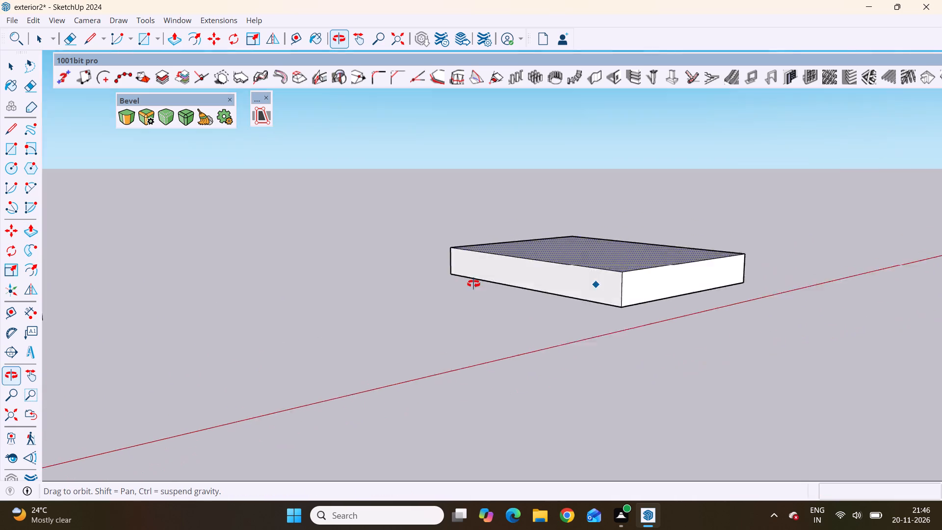
middle_drag(473, 284, 362, 318)
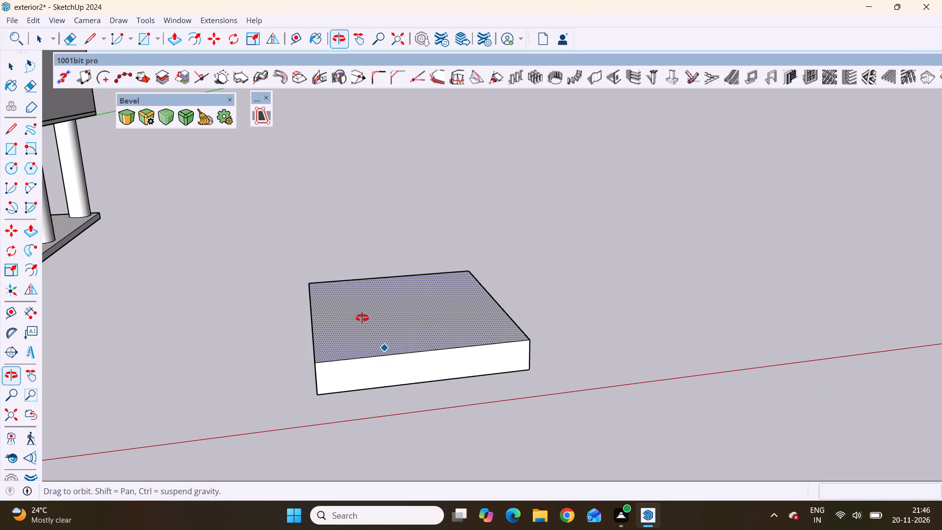
middle_drag(362, 318, 362, 318)
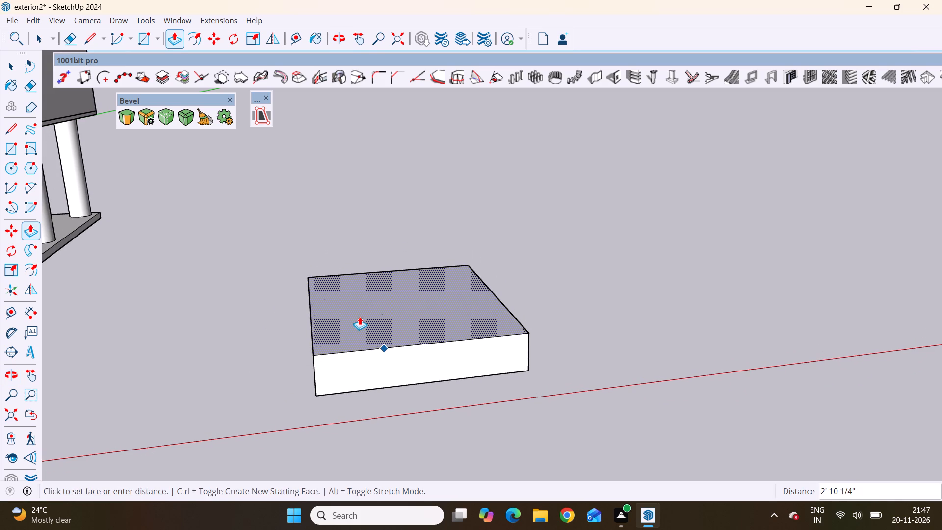
click(359, 317)
scroll(295, 319, down, 9)
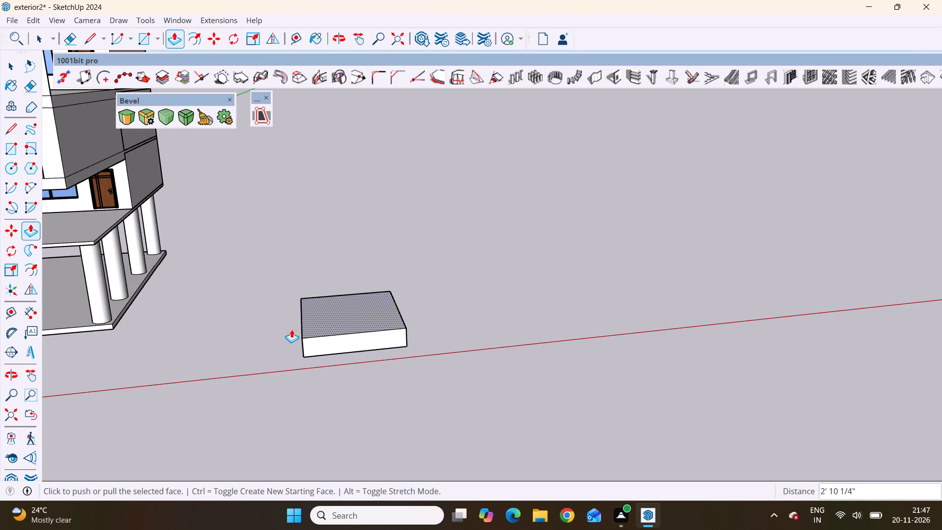
key(space)
Bevel the slab's vertical corner edge nearest the red axis and away from the house, about 11' 5" offset with 6 segments.
scroll(281, 321, down, 4)
middle_drag(480, 332, 351, 367)
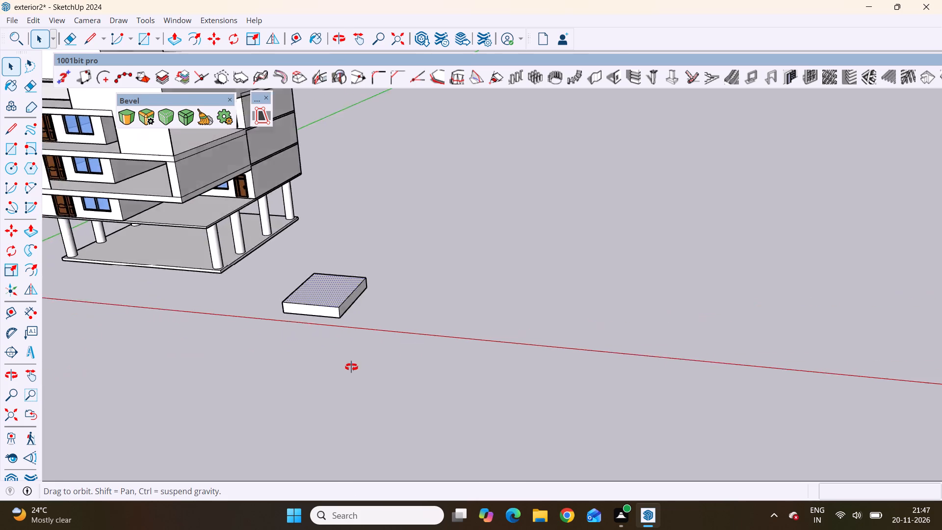
middle_drag(351, 367, 334, 320)
scroll(332, 331, up, 13)
middle_drag(352, 310, 353, 365)
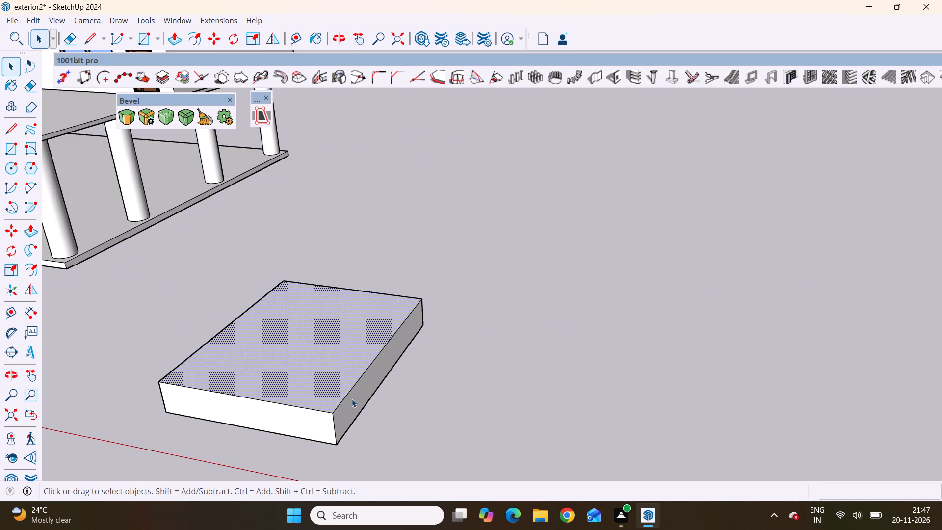
scroll(326, 268, down, 3)
scroll(369, 430, up, 8)
scroll(313, 326, up, 2)
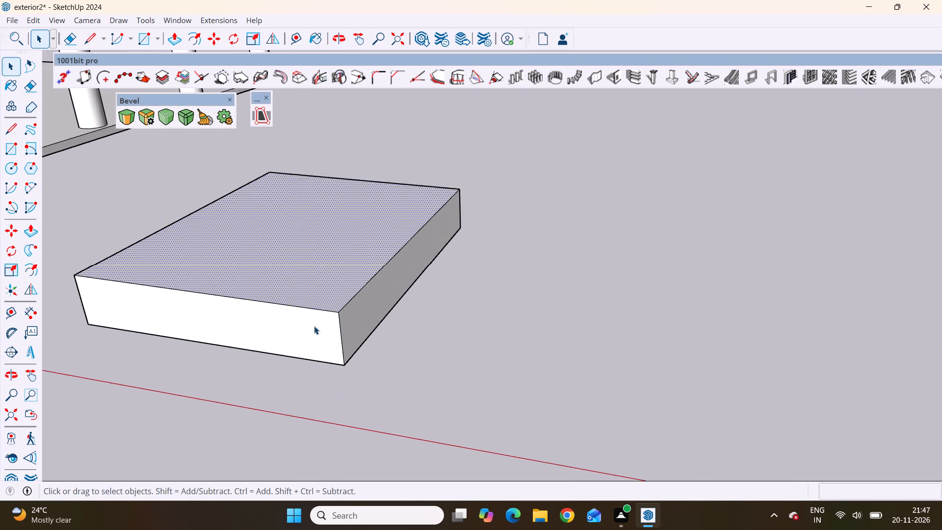
scroll(314, 326, up, 3)
click(353, 345)
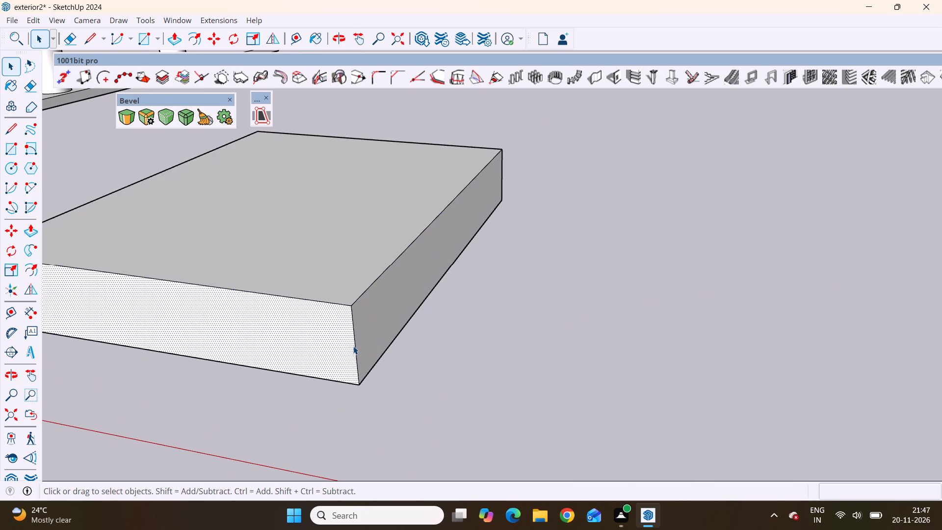
click(353, 345)
click(356, 344)
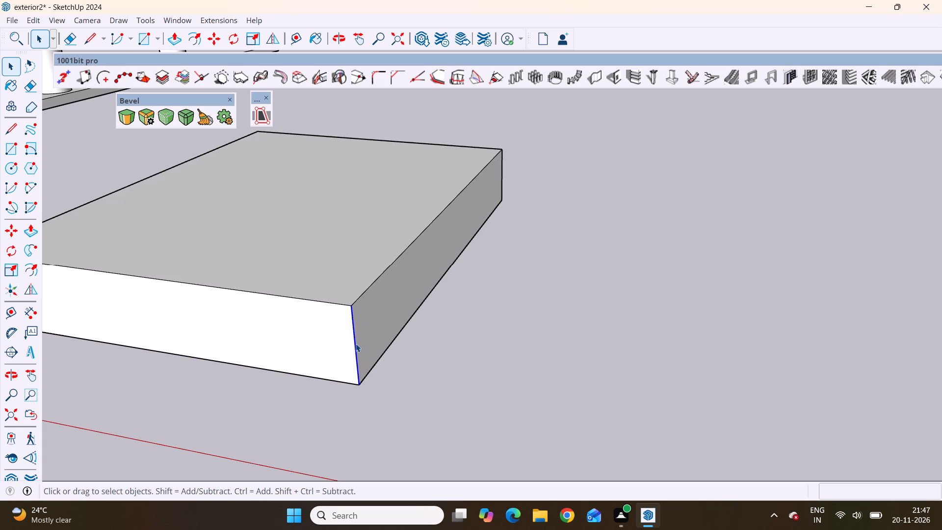
click(127, 113)
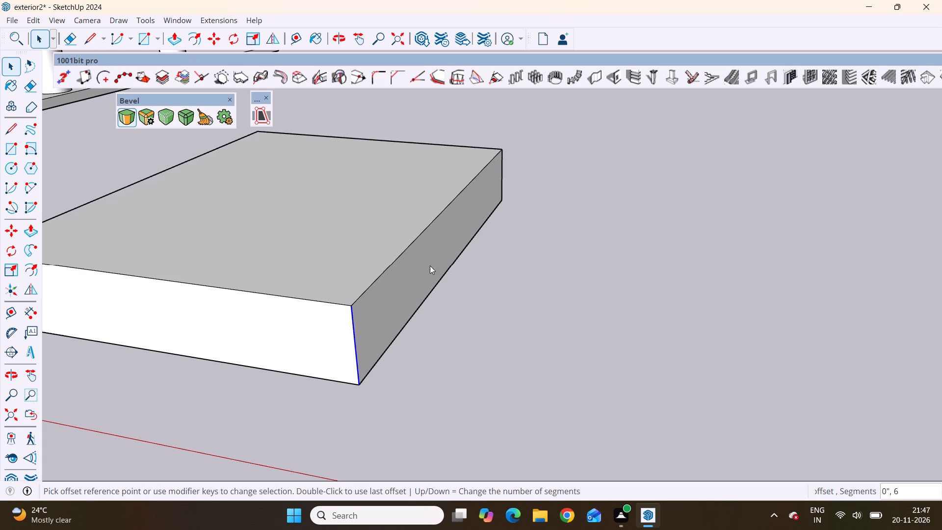
click(131, 123)
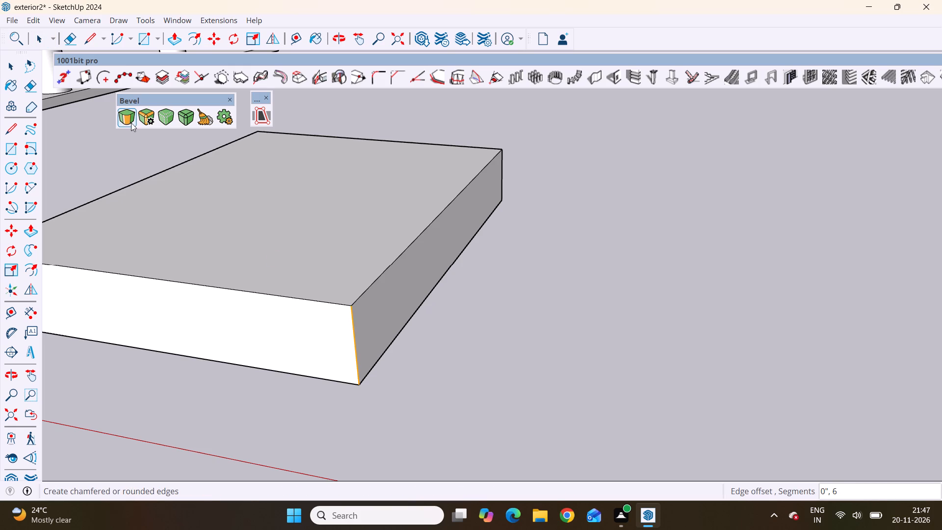
click(355, 348)
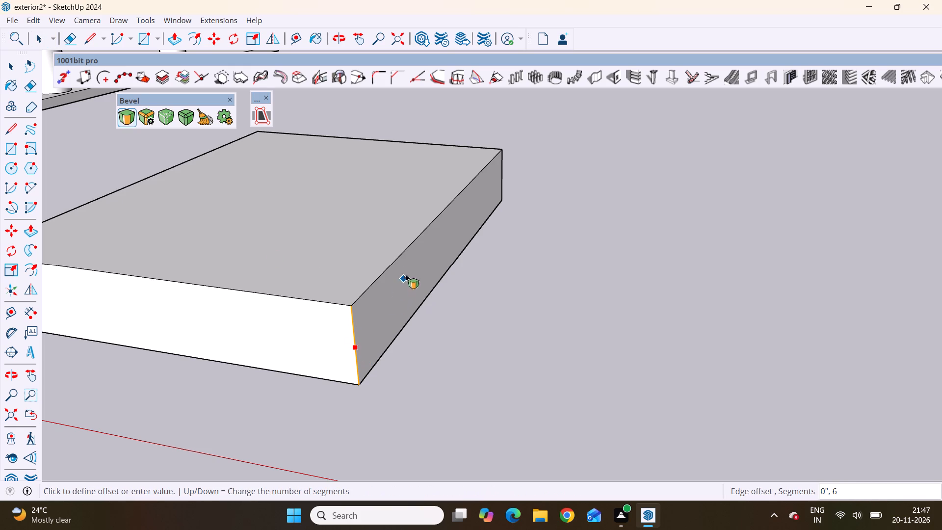
scroll(284, 322, down, 10)
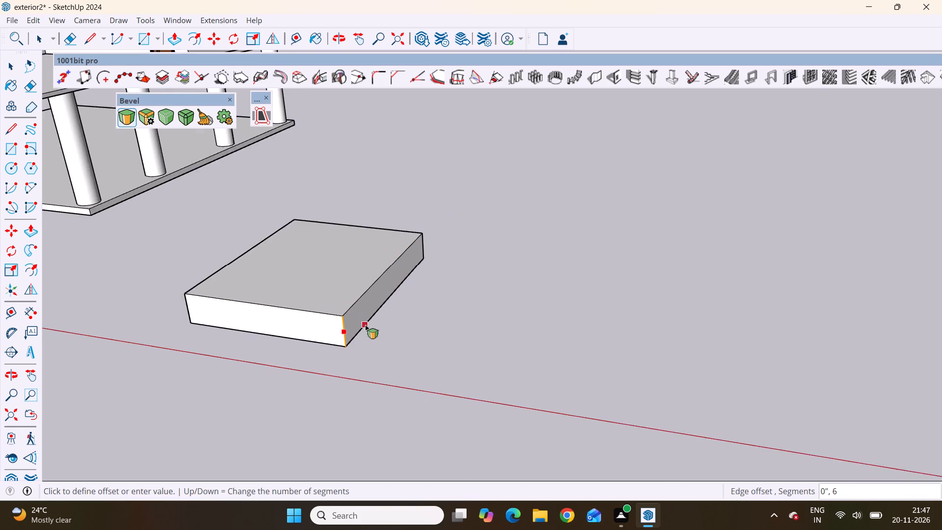
scroll(449, 328, down, 1)
middle_drag(449, 328, 487, 375)
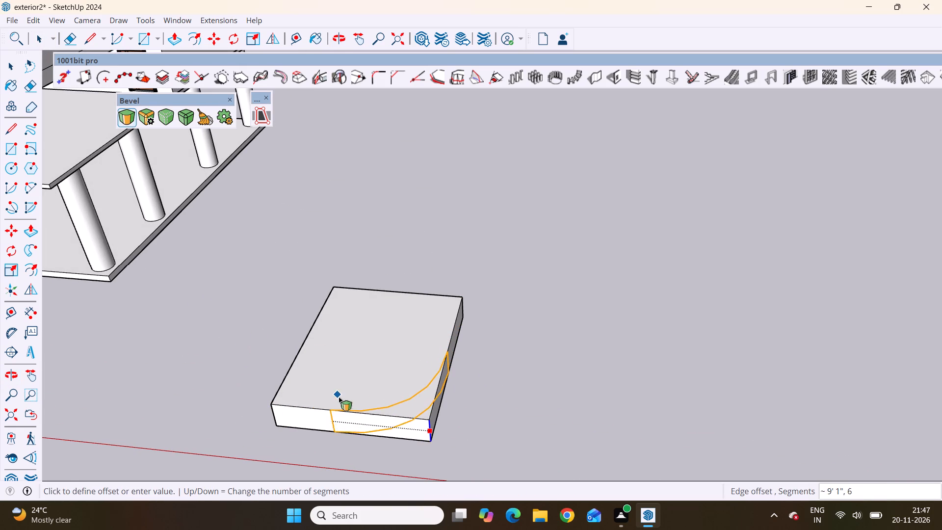
click(311, 397)
Bevel the slab's other outer vertical corner, away from the red axis, with an offset of about 18' 2" and 6 segments.
scroll(338, 381, down, 5)
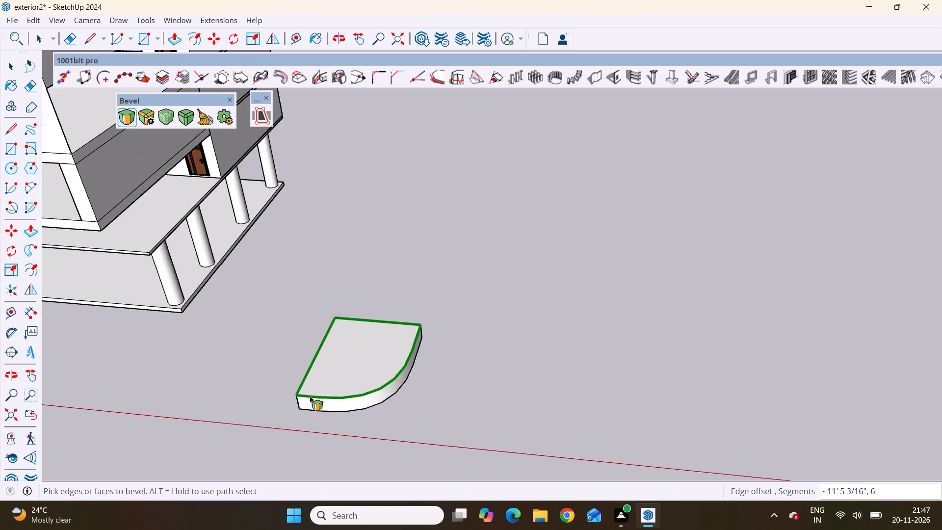
middle_drag(307, 397, 289, 370)
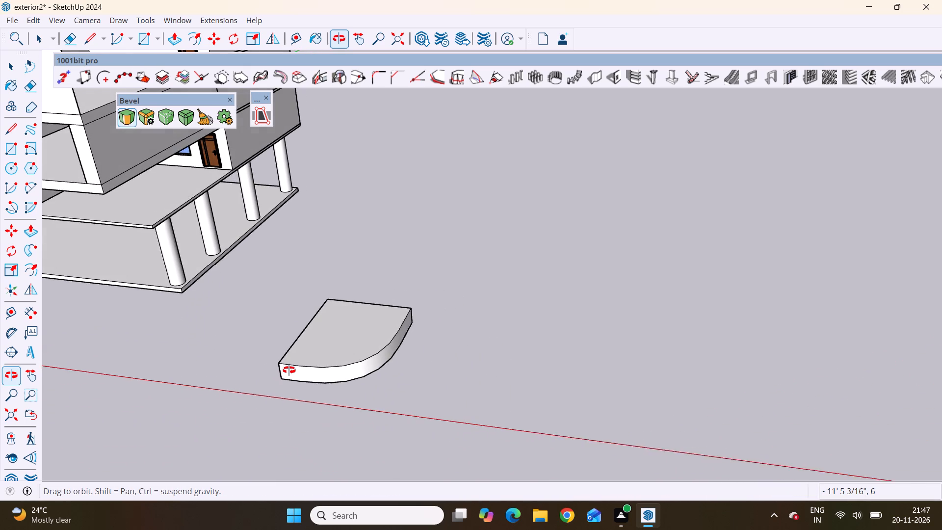
middle_drag(289, 370, 303, 379)
scroll(403, 326, up, 5)
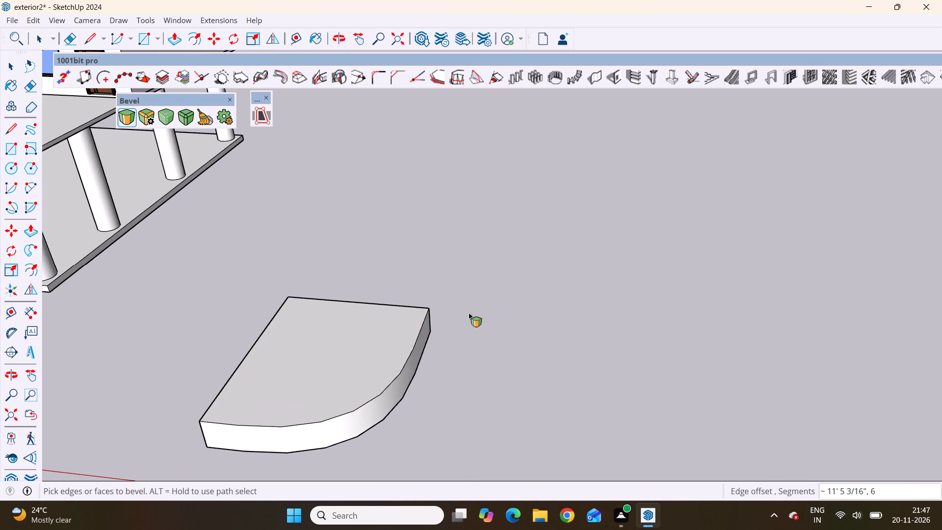
click(430, 321)
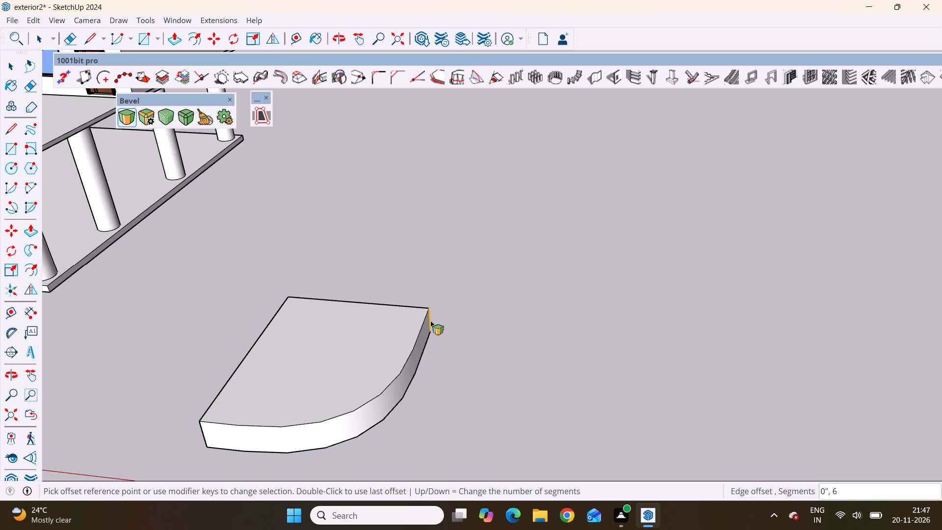
click(430, 320)
click(430, 321)
middle_drag(469, 331, 221, 349)
scroll(276, 257, up, 4)
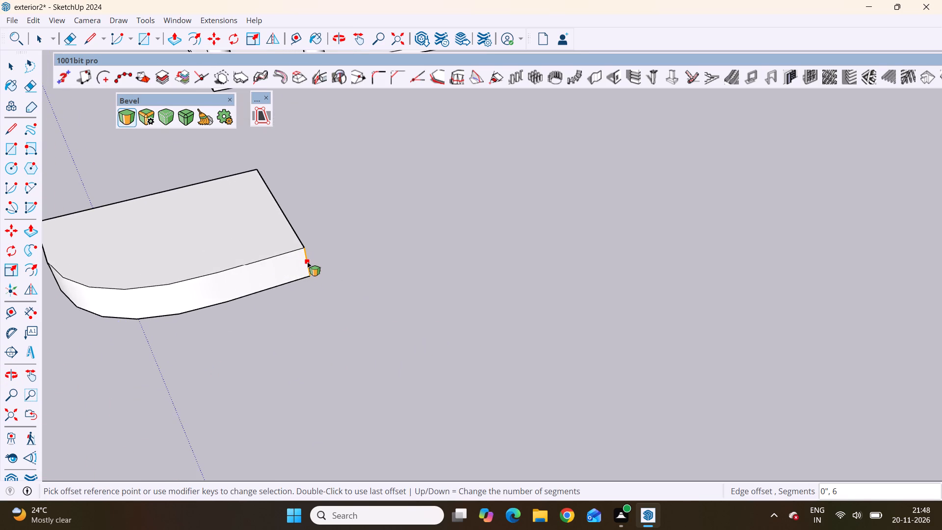
click(307, 262)
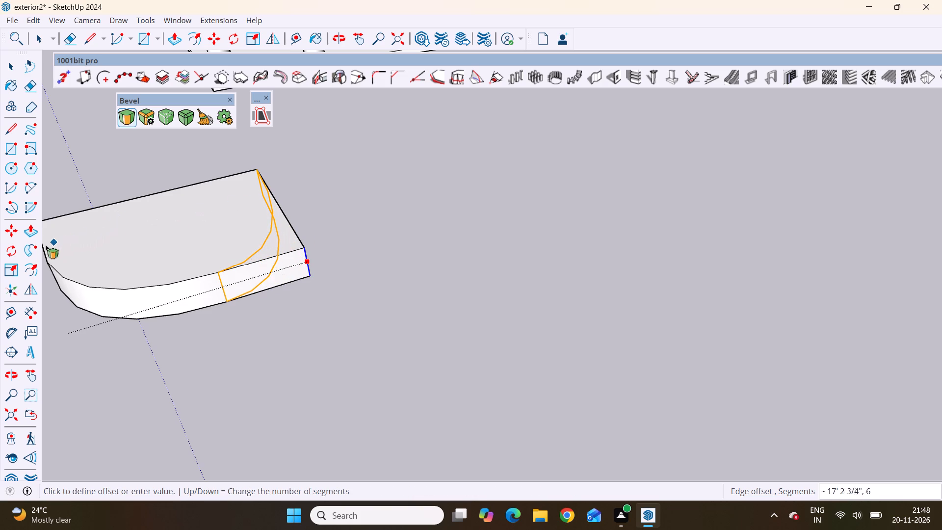
scroll(217, 287, down, 8)
middle_drag(295, 349, 365, 386)
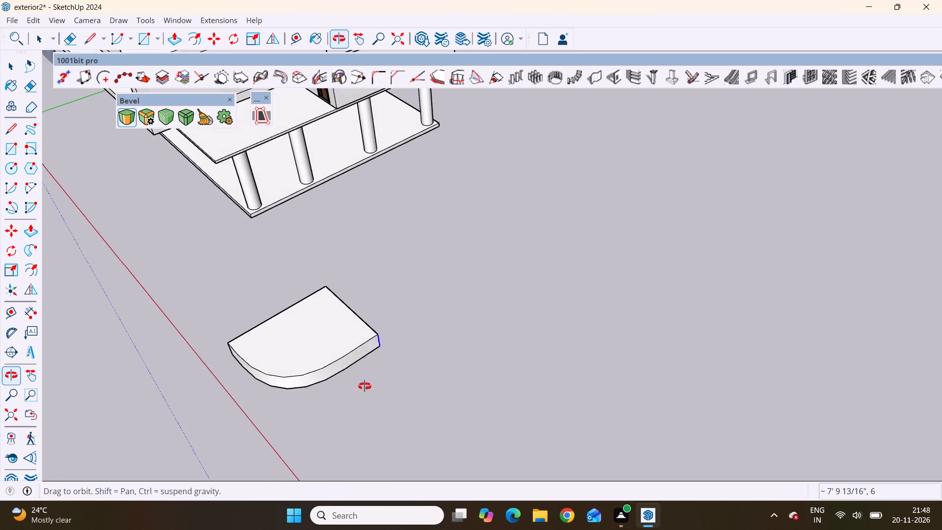
middle_drag(365, 386, 366, 388)
click(200, 324)
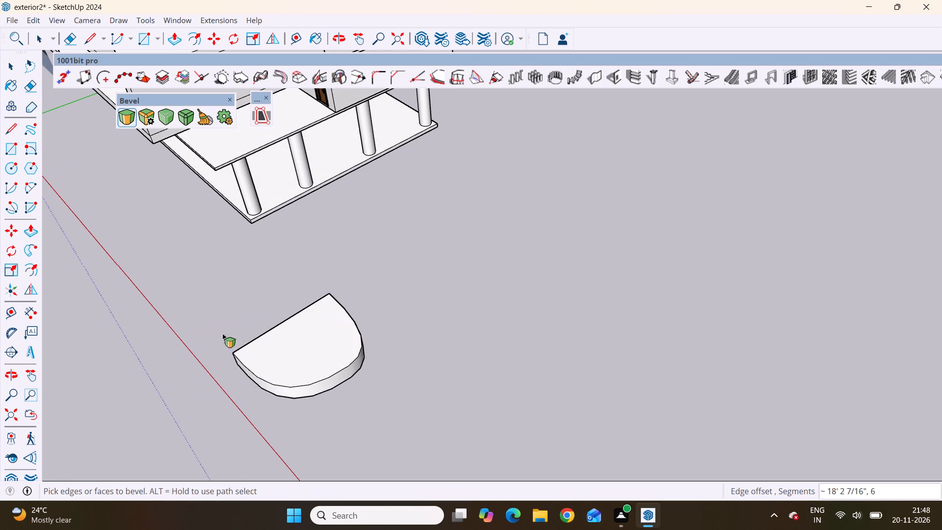
Bevel the slab's house-side vertical corner nearest the red axis with an offset of about 21' 4" and 6 segments.
scroll(272, 348, down, 4)
middle_drag(295, 369, 435, 259)
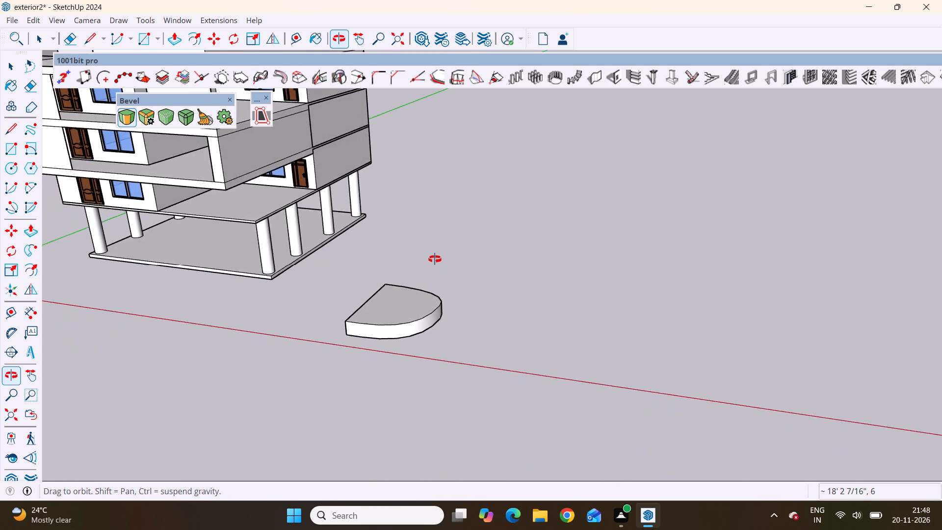
middle_drag(435, 259, 510, 238)
scroll(476, 231, up, 1)
scroll(443, 330, up, 4)
scroll(499, 336, up, 1)
middle_drag(499, 336, 570, 348)
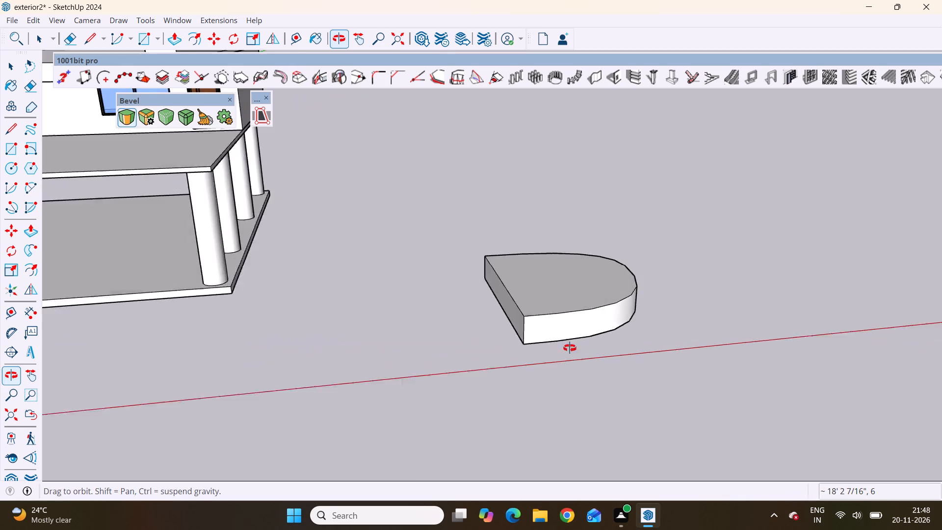
middle_drag(570, 348, 600, 343)
scroll(544, 306, up, 3)
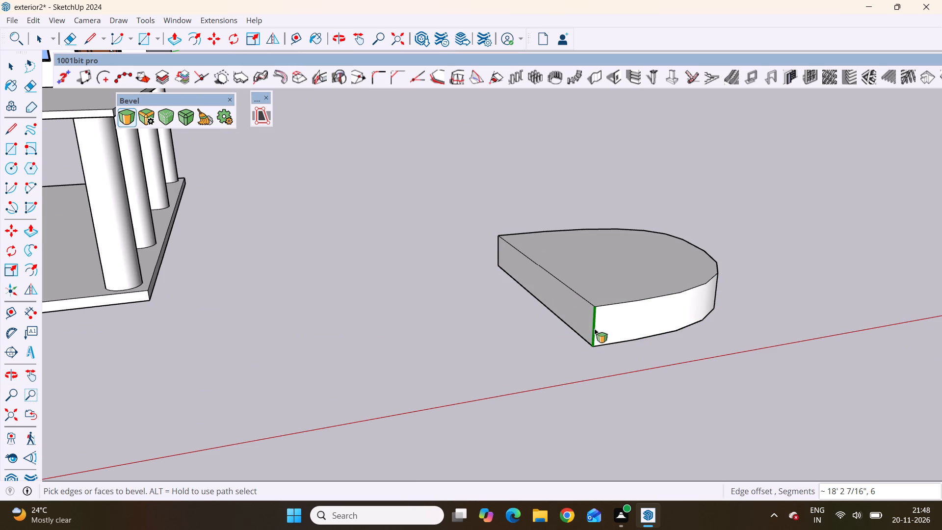
click(594, 329)
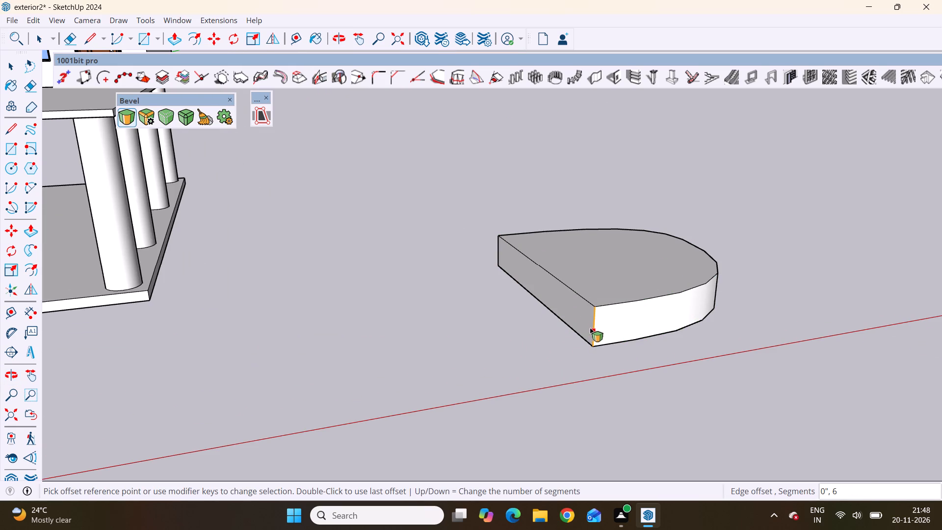
click(594, 328)
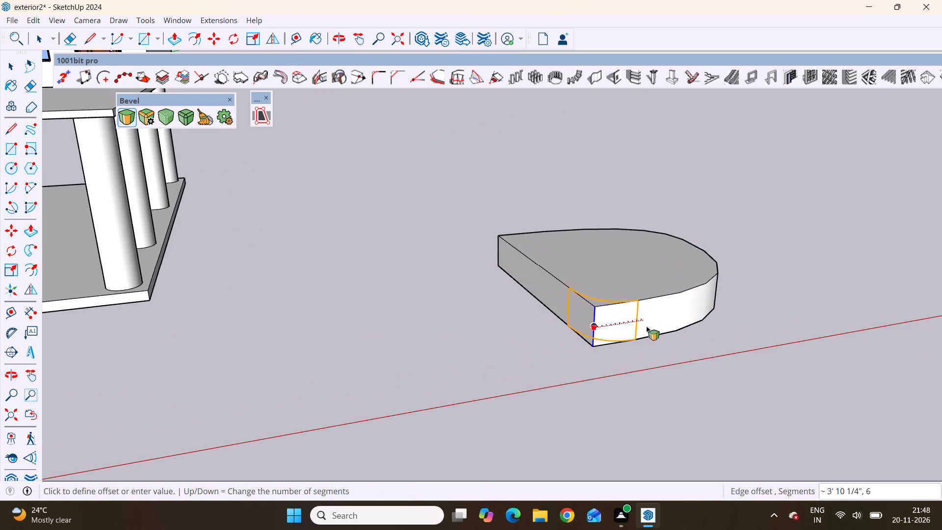
click(745, 264)
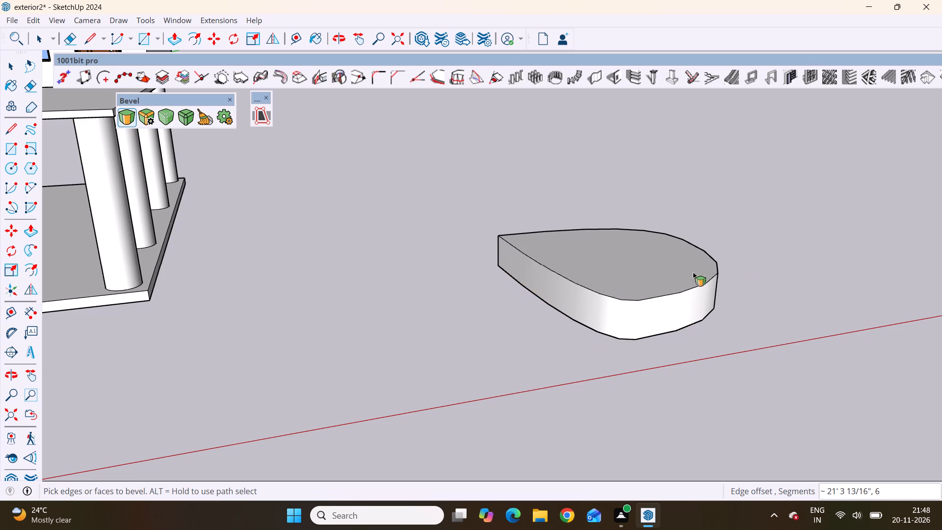
Bevel the top and bottom edges around the slab's curved side face by about 1' 3 1/2" with 6 segments.
scroll(369, 282, down, 8)
middle_drag(468, 303, 390, 450)
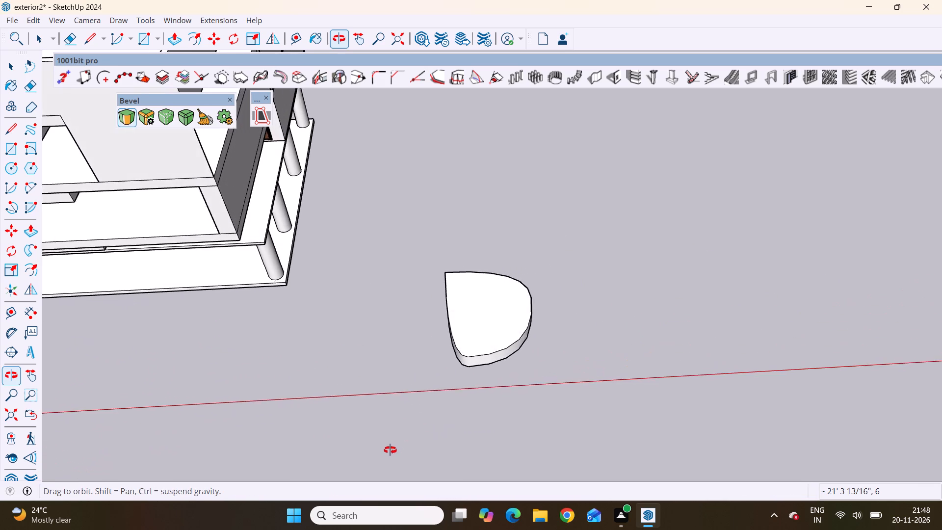
middle_drag(390, 450, 524, 85)
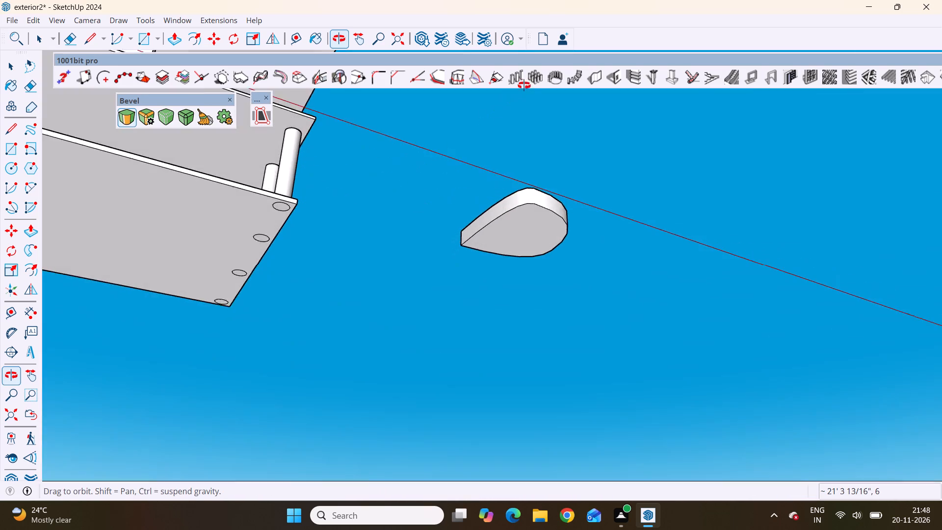
middle_drag(524, 85, 383, 424)
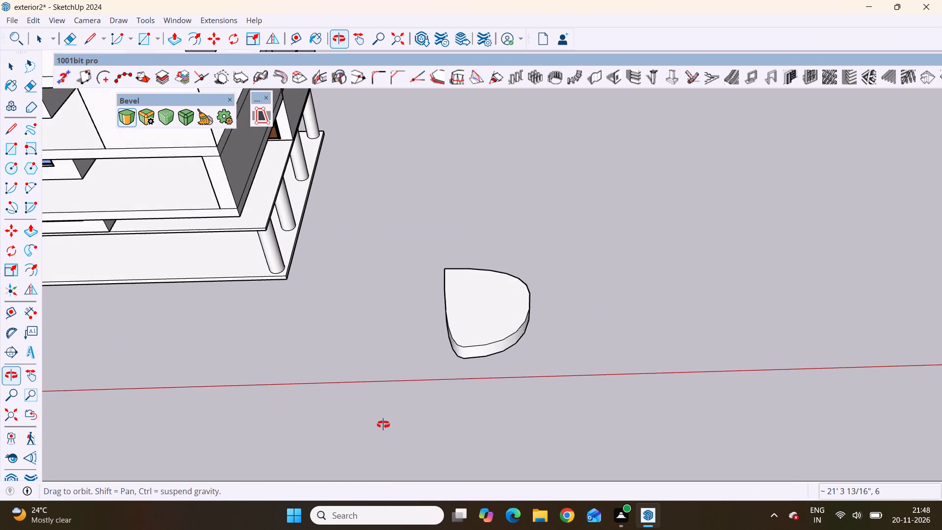
middle_drag(383, 424, 404, 397)
scroll(453, 336, up, 6)
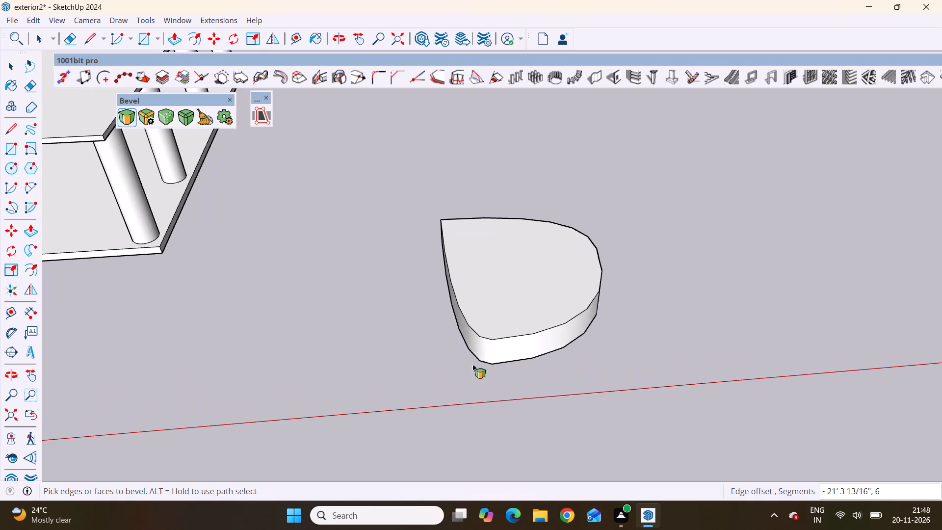
click(484, 351)
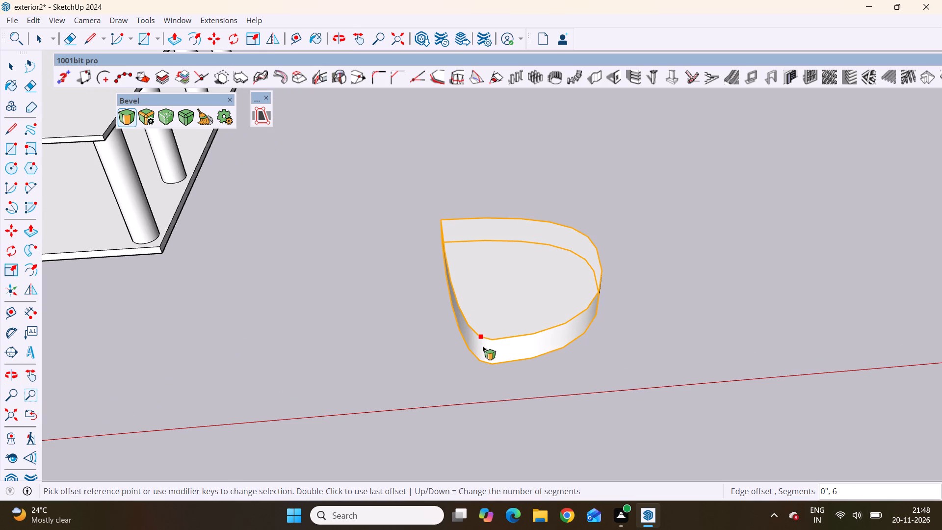
click(484, 349)
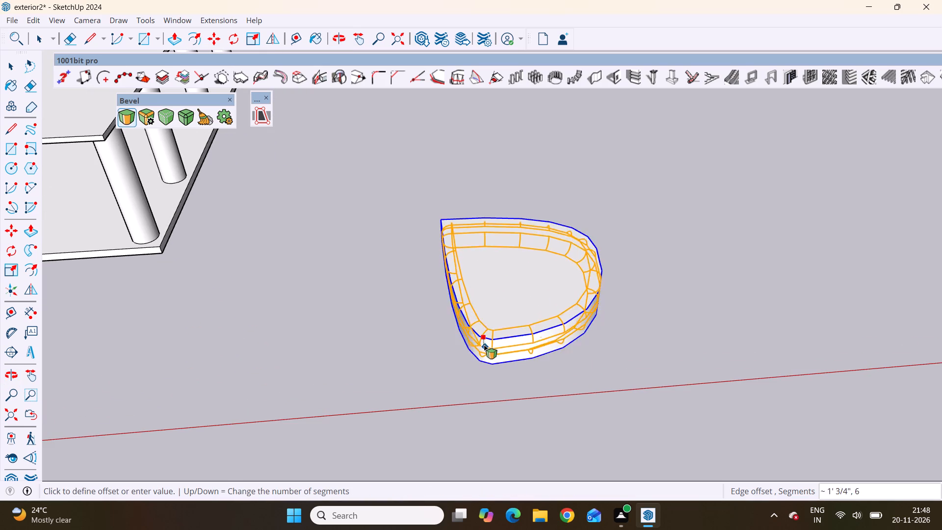
click(513, 349)
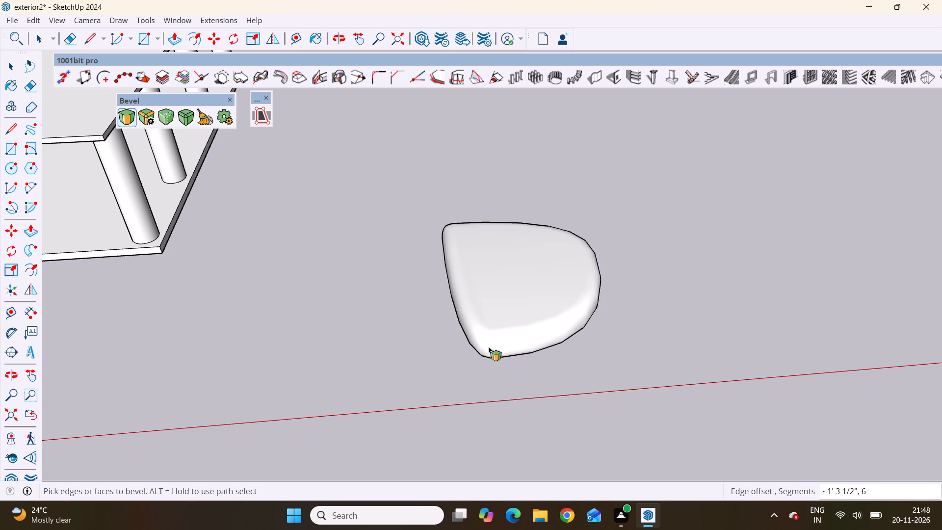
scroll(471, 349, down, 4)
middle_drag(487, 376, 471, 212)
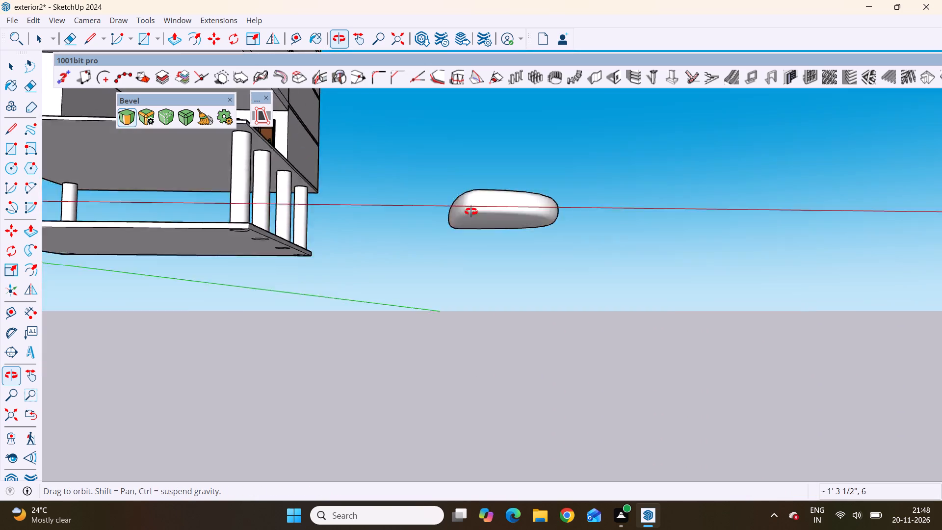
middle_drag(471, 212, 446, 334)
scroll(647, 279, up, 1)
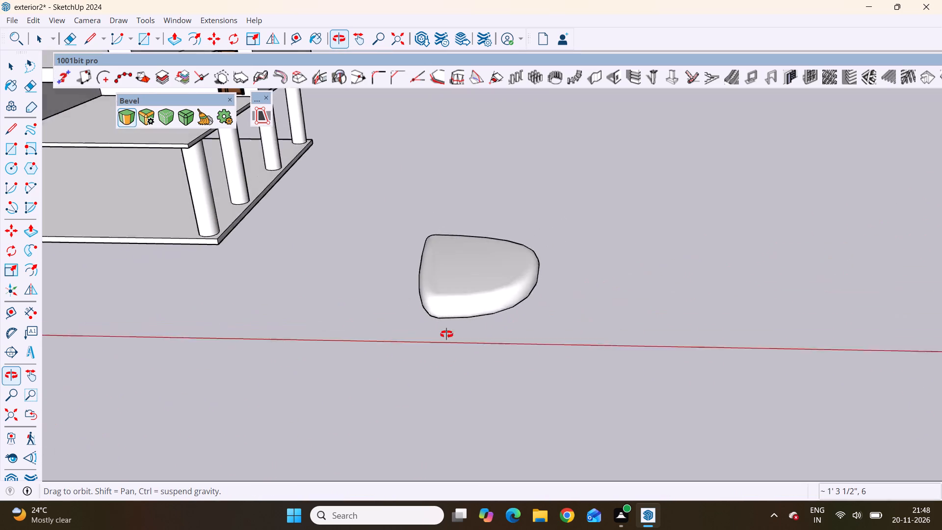
Examine the rounded slab beside the house and the whole model from several angles.
middle_drag(446, 334, 453, 370)
key(space)
scroll(453, 321, down, 3)
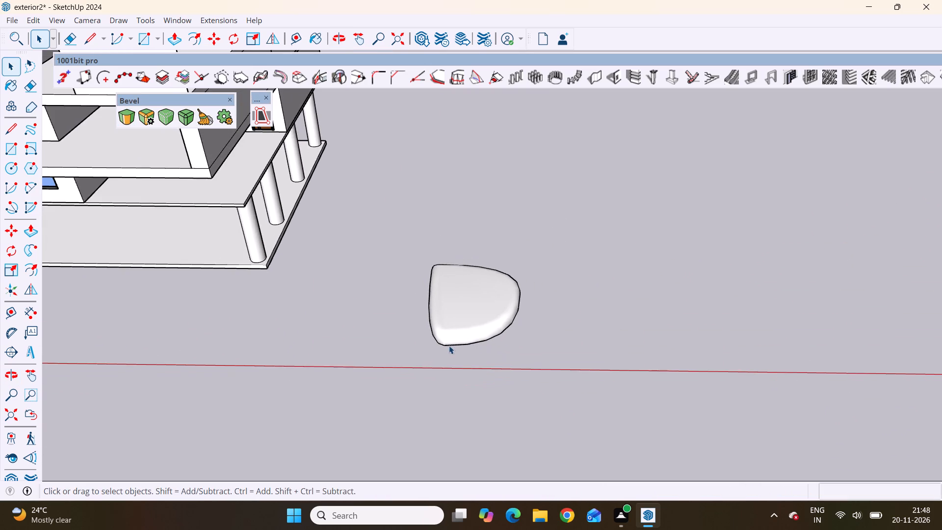
middle_drag(449, 345, 486, 296)
click(498, 267)
scroll(478, 300, down, 7)
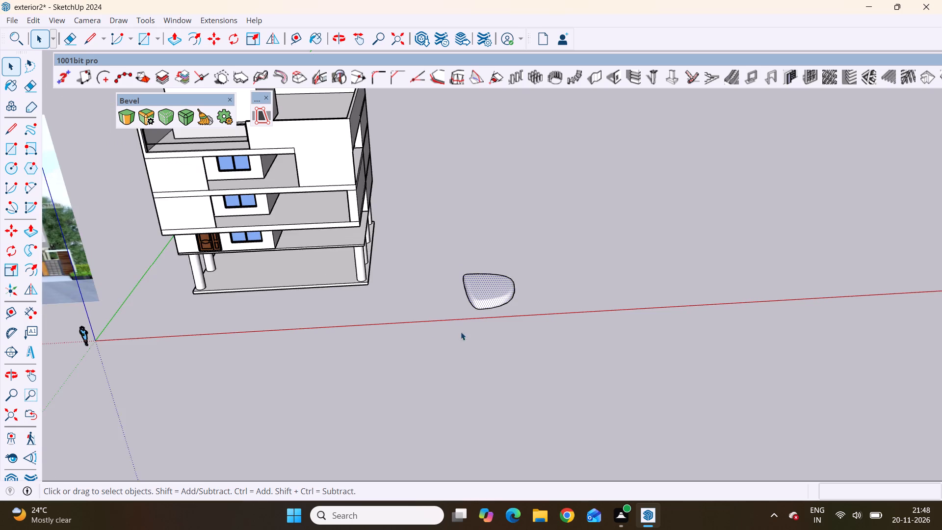
scroll(412, 344, down, 6)
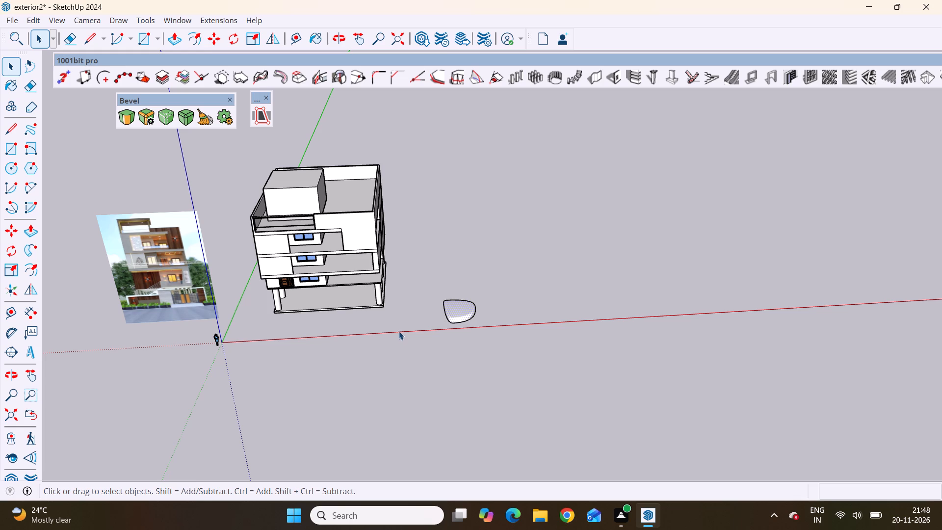
scroll(399, 331, down, 1)
scroll(334, 236, down, 6)
middle_drag(396, 230, 102, 329)
scroll(102, 326, down, 1)
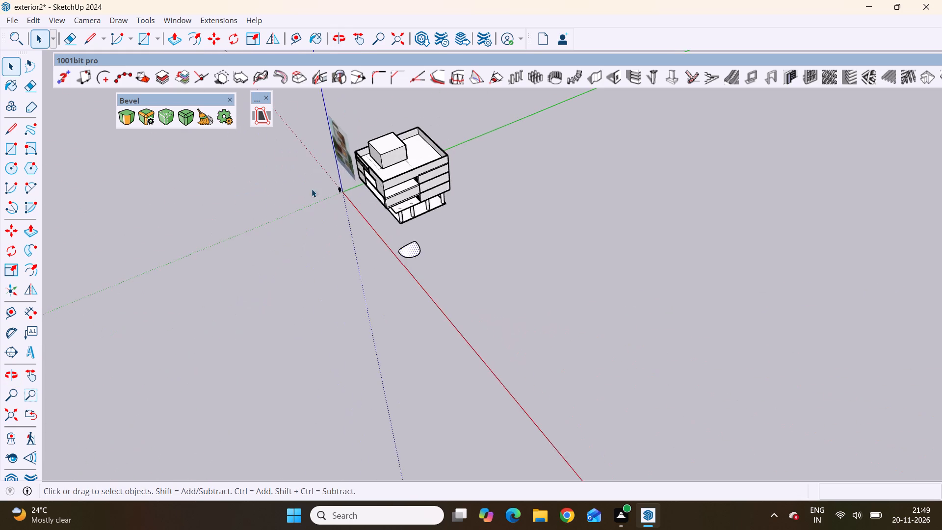
scroll(312, 189, down, 3)
middle_drag(451, 207, 89, 220)
scroll(21, 277, down, 4)
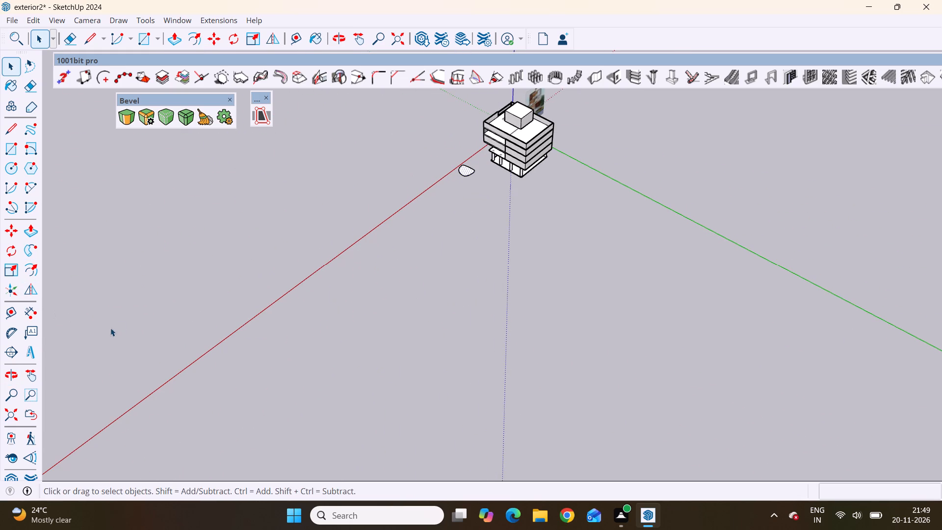
scroll(937, 18, down, 1)
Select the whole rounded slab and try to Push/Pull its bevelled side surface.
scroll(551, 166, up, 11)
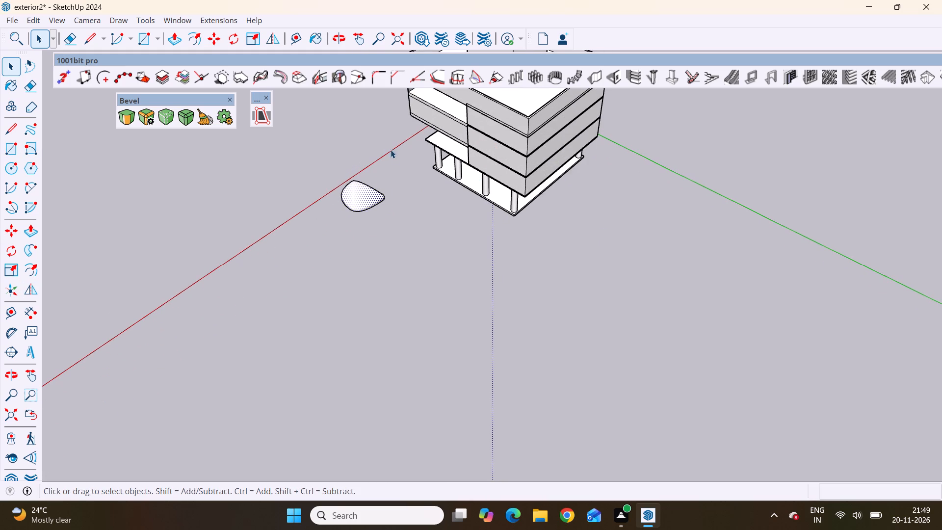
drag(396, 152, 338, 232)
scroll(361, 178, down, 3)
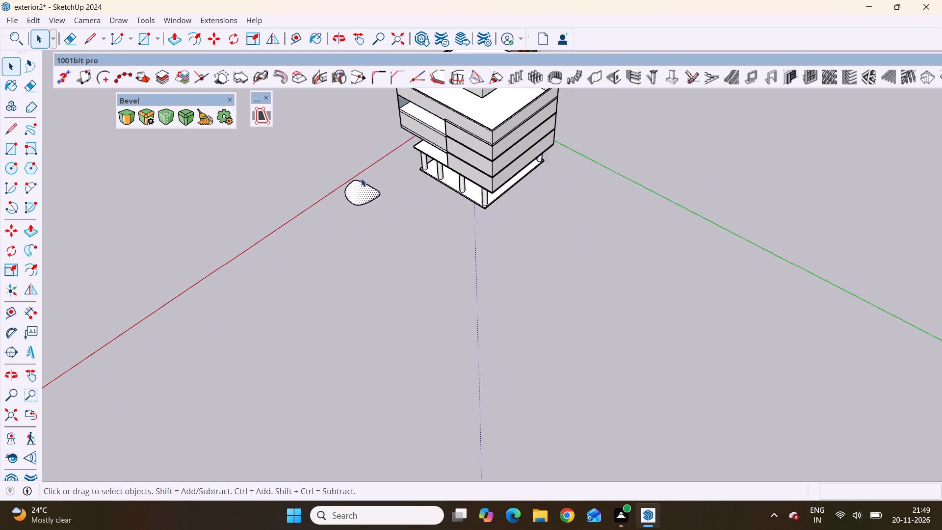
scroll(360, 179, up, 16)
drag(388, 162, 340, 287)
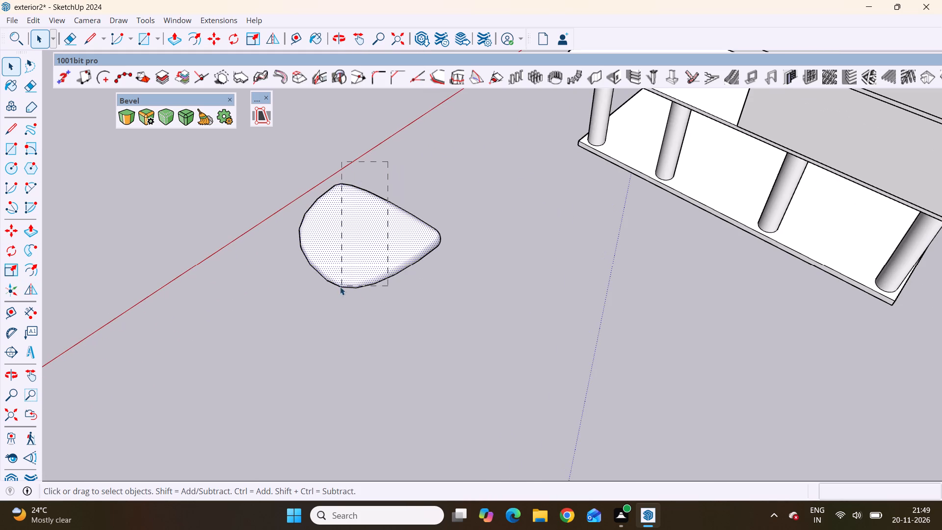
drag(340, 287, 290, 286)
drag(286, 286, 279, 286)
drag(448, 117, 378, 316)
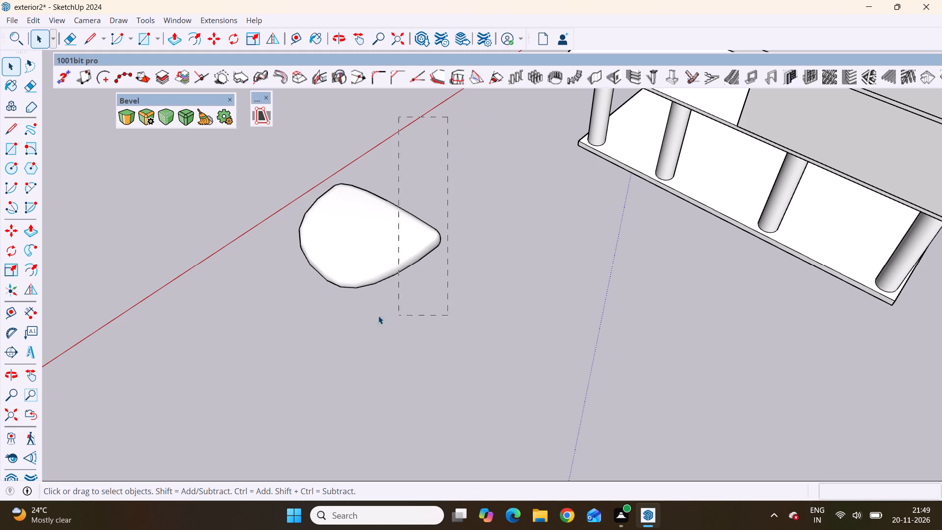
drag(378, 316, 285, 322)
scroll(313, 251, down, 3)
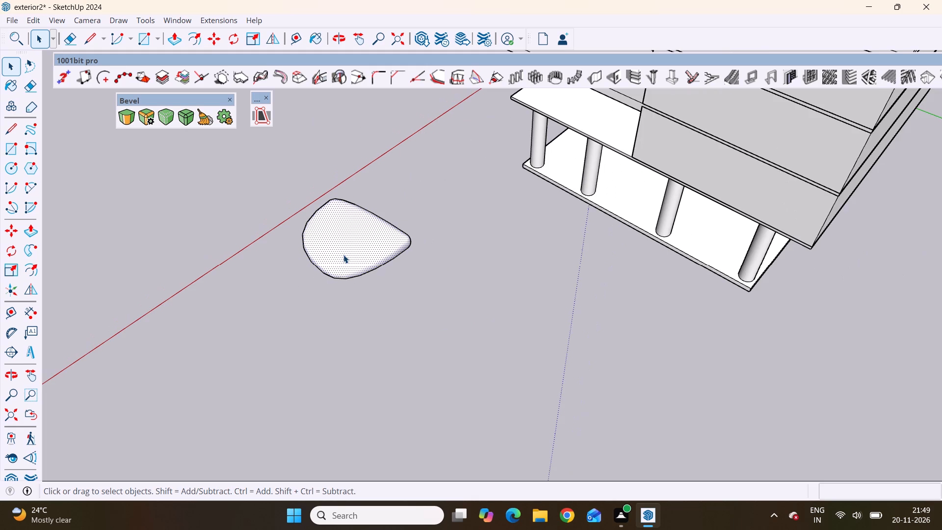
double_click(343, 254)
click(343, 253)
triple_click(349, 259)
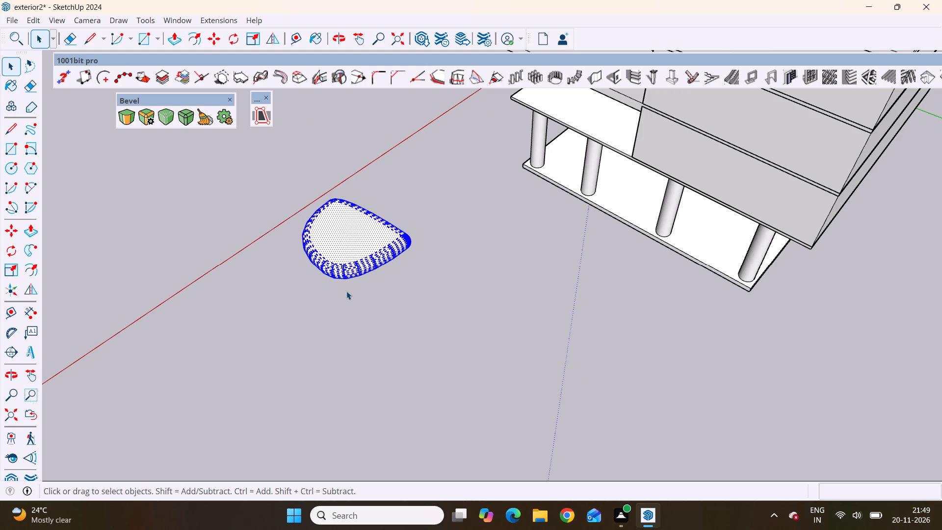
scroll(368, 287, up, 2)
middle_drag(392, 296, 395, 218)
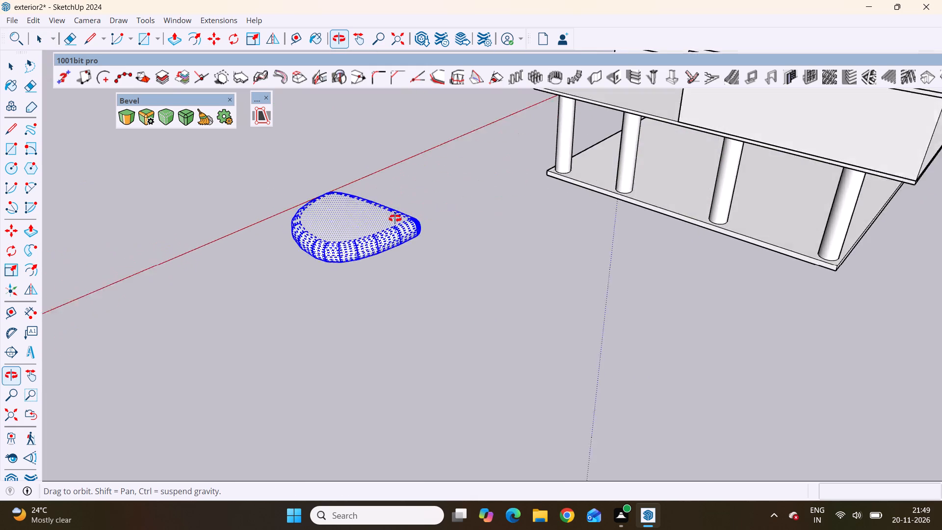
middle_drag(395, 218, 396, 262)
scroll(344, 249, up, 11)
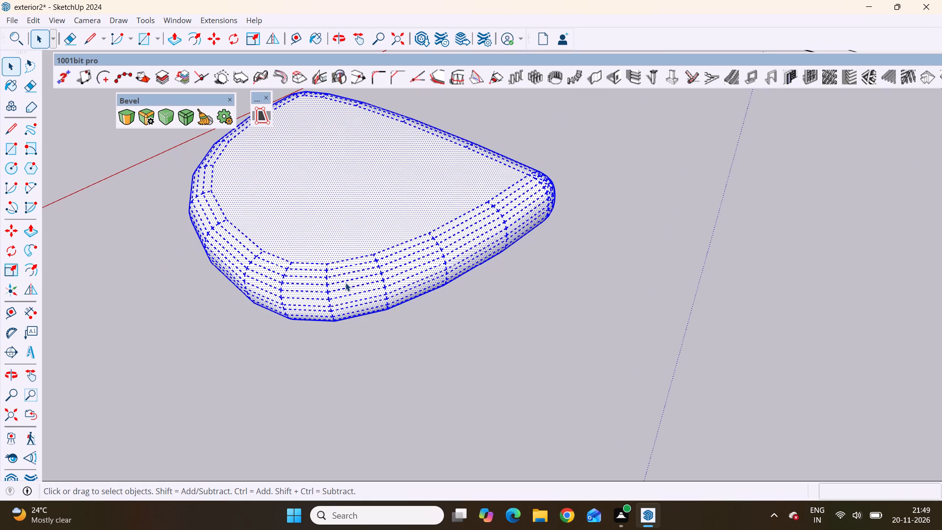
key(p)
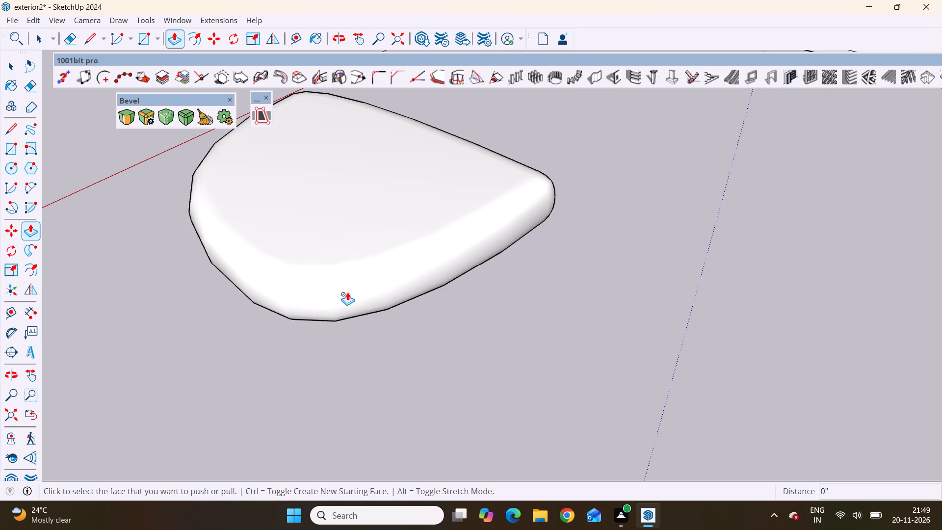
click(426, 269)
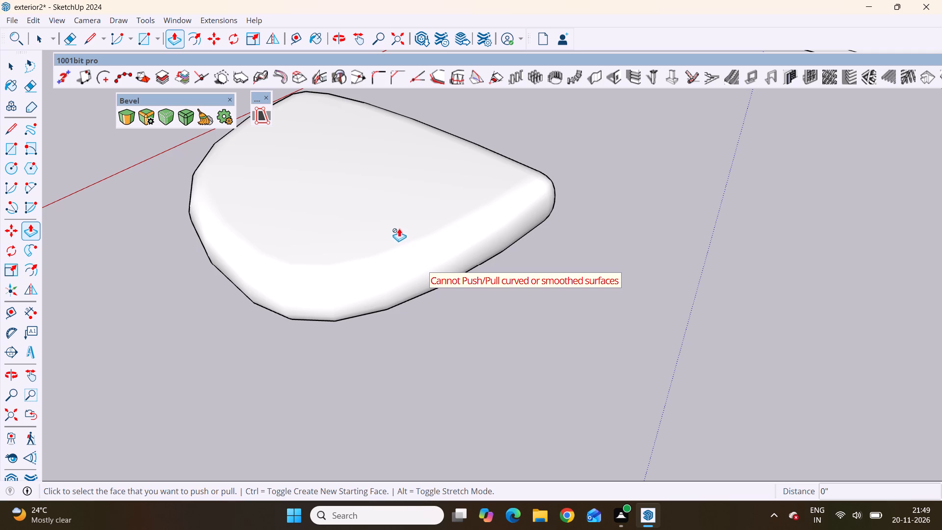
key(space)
Delete the rounded slab beside the house.
scroll(328, 312, down, 14)
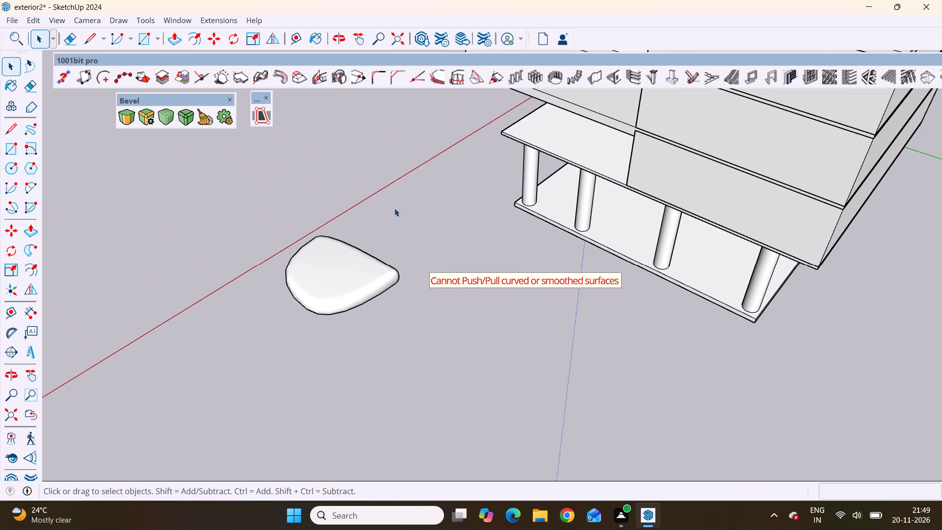
drag(394, 196, 280, 347)
scroll(371, 262, up, 3)
double_click(345, 277)
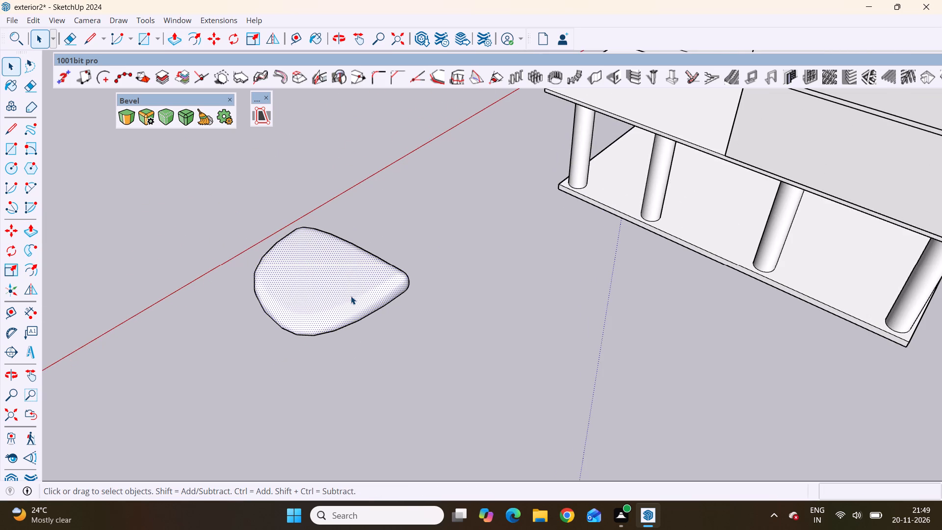
triple_click(351, 296)
click(351, 296)
triple_click(351, 296)
key(Delete)
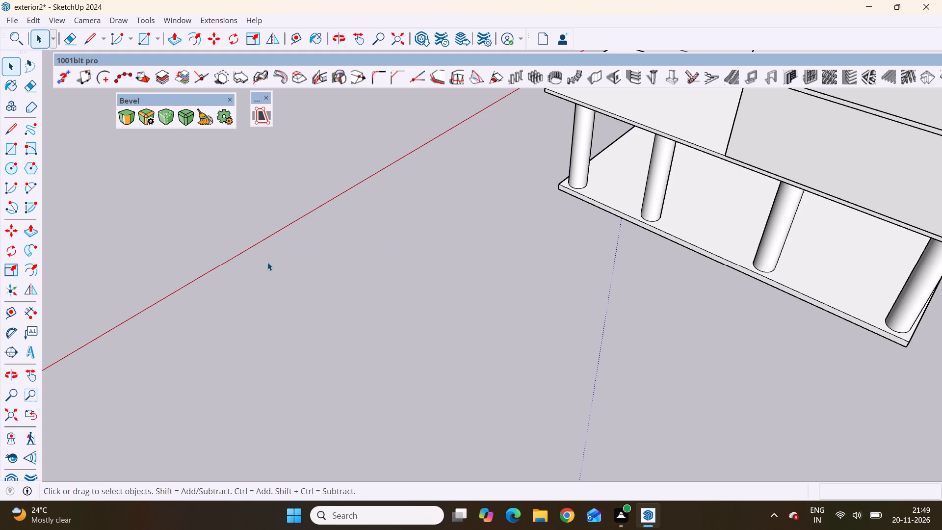
Examine the house's ground-floor base slab, columns and the floor slab above them from the rear and sides.
scroll(263, 272, down, 17)
scroll(340, 323, down, 13)
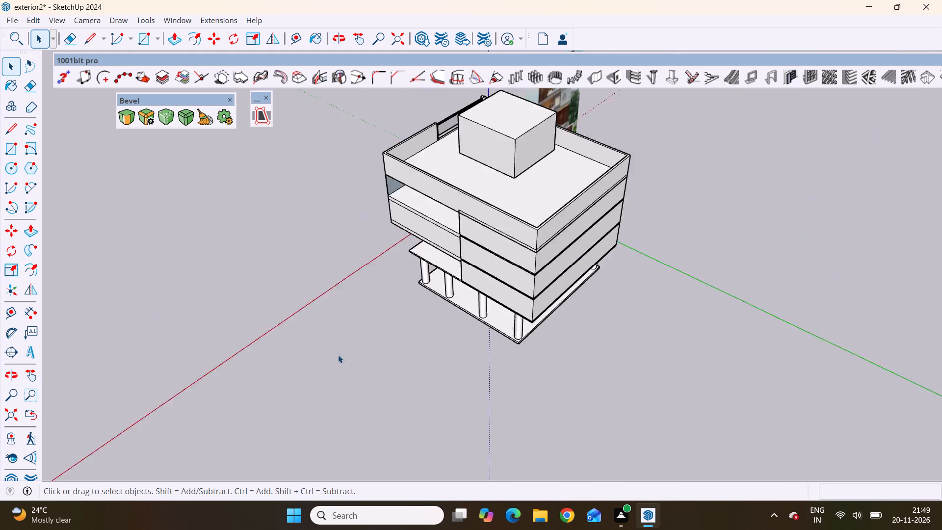
scroll(338, 355, down, 4)
middle_drag(671, 391, 495, 179)
scroll(477, 253, up, 9)
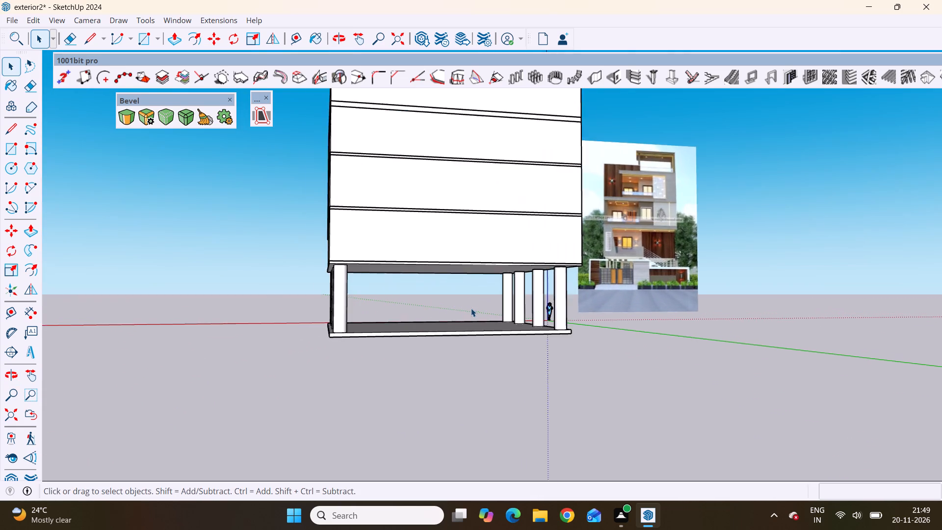
scroll(471, 308, up, 4)
middle_drag(475, 326, 584, 265)
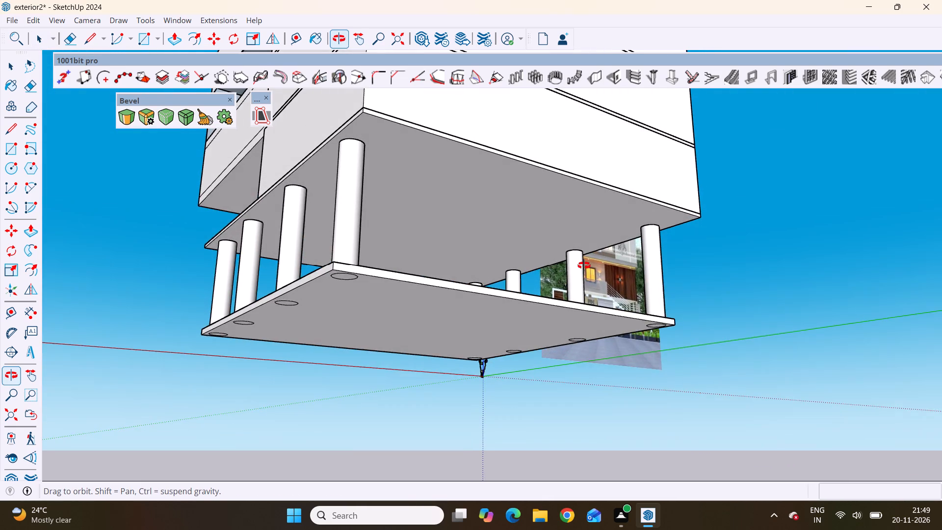
middle_drag(584, 265, 592, 366)
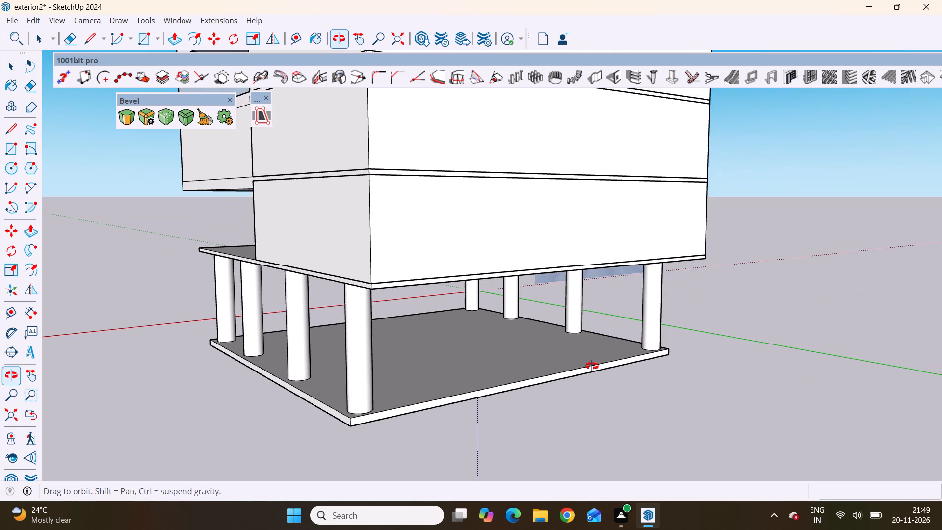
middle_drag(592, 366, 504, 290)
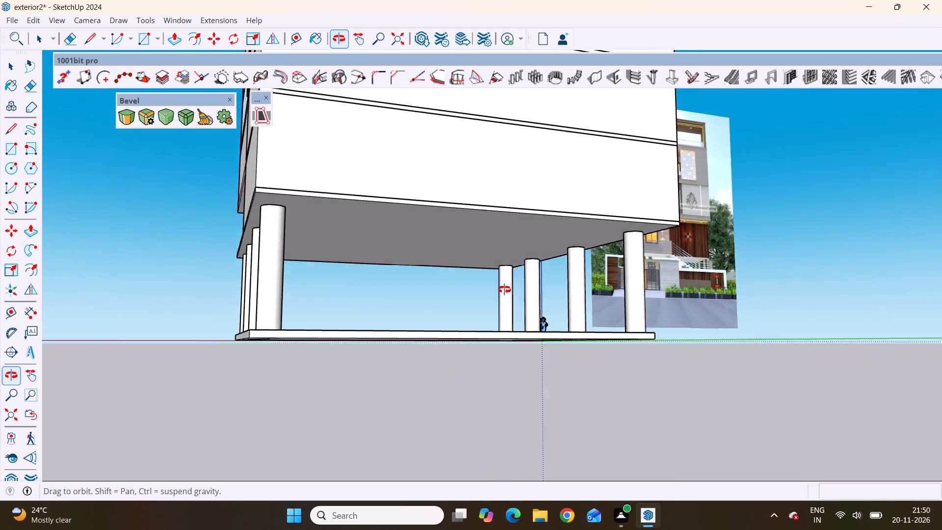
middle_drag(504, 290, 590, 306)
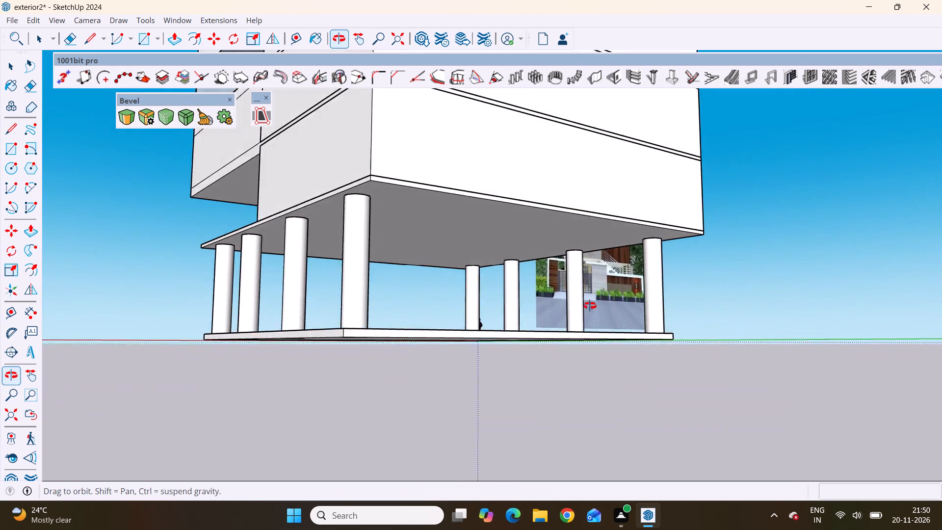
middle_drag(590, 306, 742, 369)
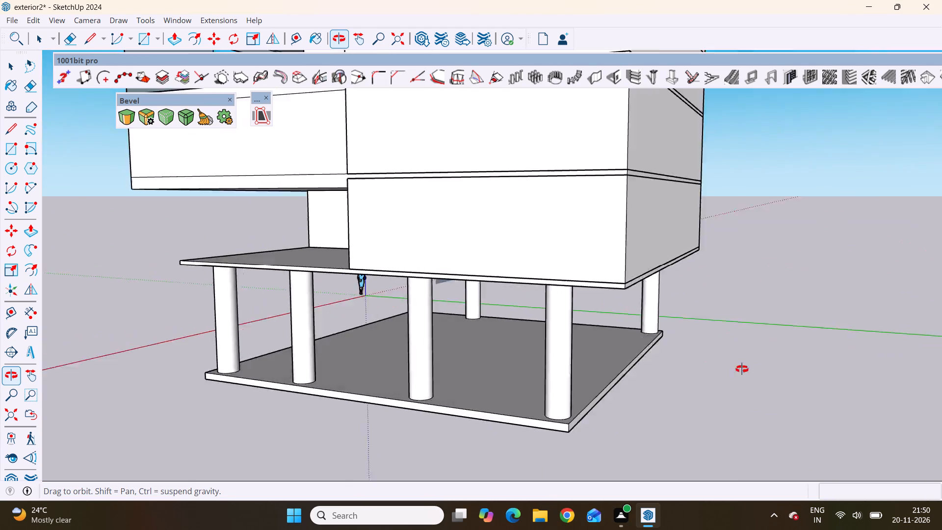
middle_drag(742, 369, 676, 347)
Push/Pull the rear side face of the ground-floor base slab outward to align with the rear corner of the floor slab above.
scroll(499, 411, up, 5)
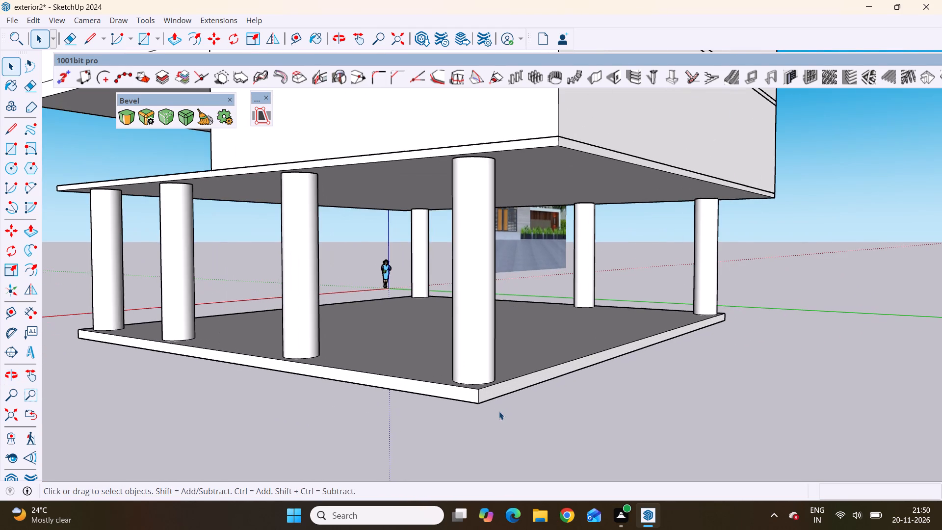
click(501, 393)
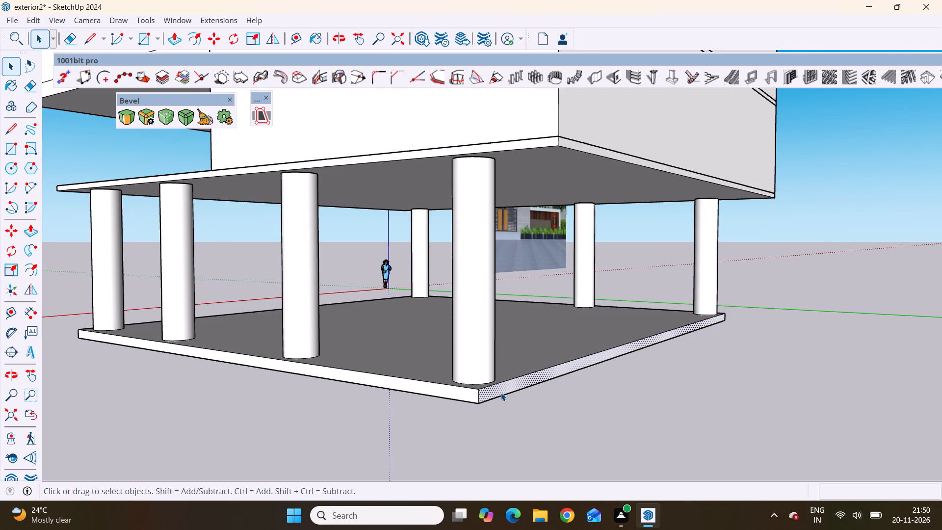
key(p)
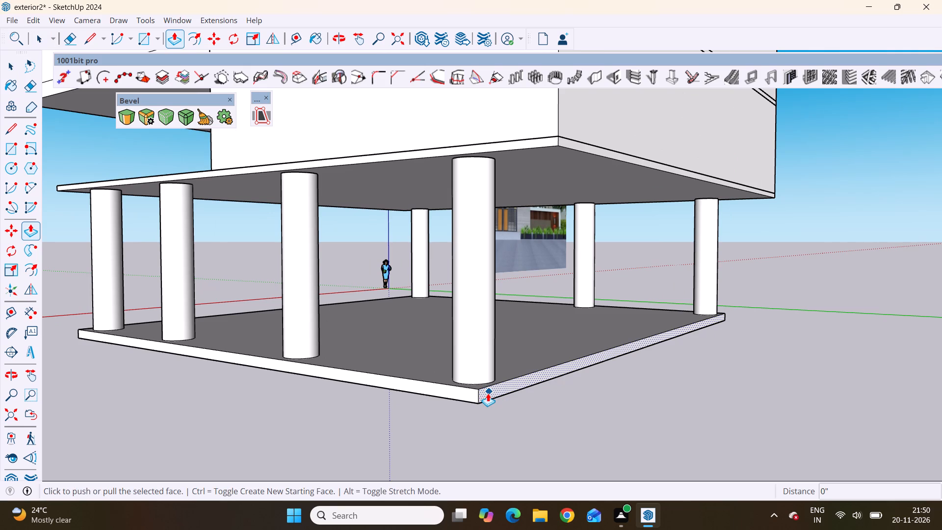
scroll(493, 395, up, 8)
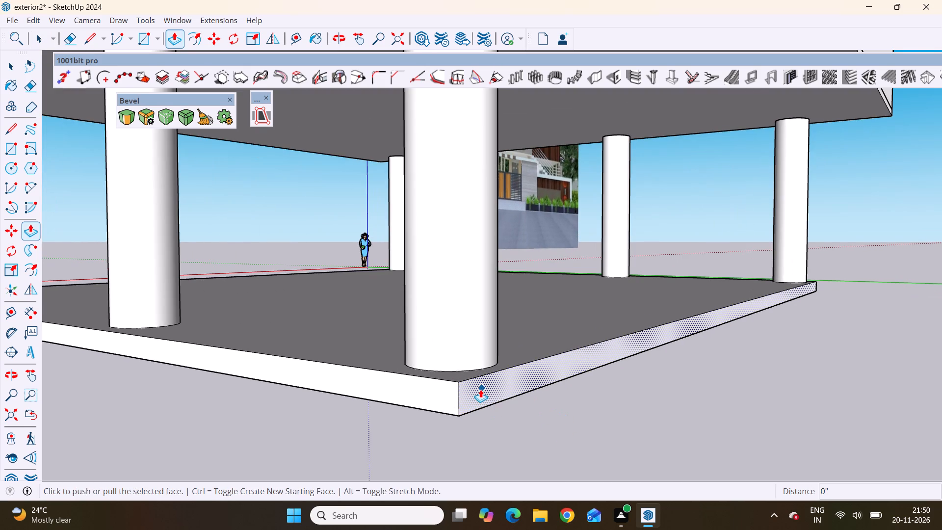
click(479, 391)
scroll(606, 390, down, 10)
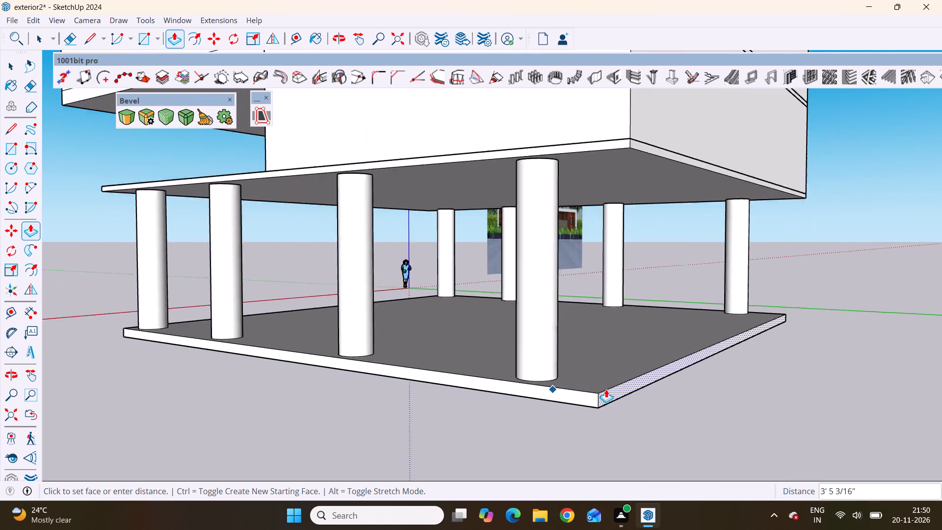
scroll(606, 389, down, 5)
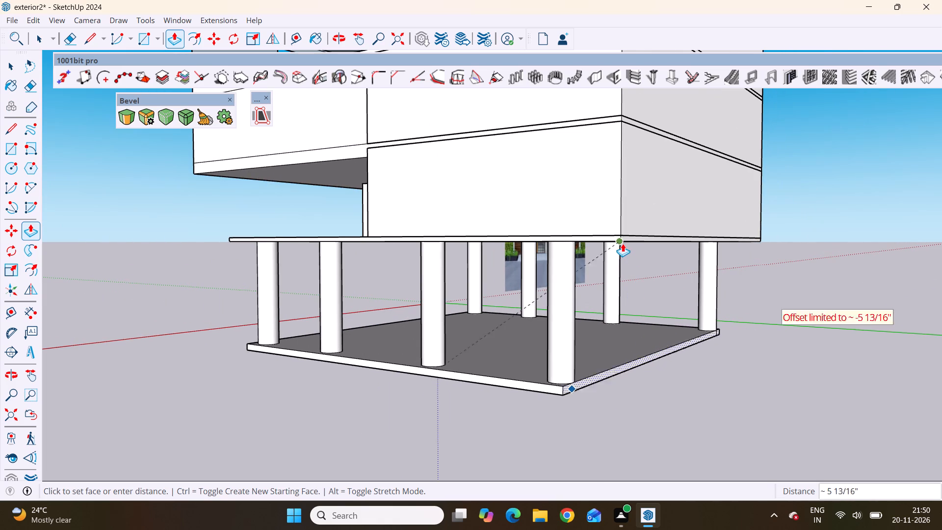
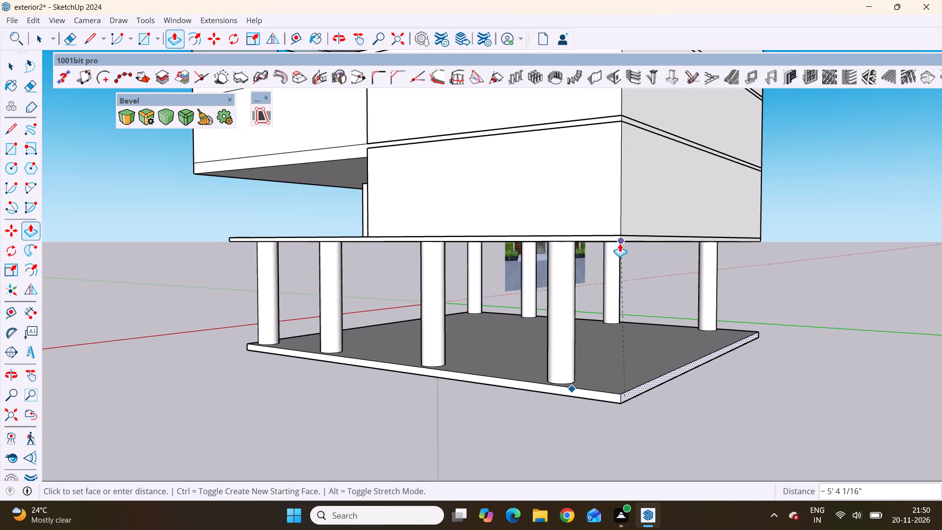
Push/Pull the base slab's side face about 5' 4 1/16" to align with the corner of the slab above.
click(620, 243)
scroll(594, 342, down, 8)
scroll(644, 376, up, 1)
middle_drag(644, 375, 395, 399)
scroll(443, 395, up, 4)
key(space)
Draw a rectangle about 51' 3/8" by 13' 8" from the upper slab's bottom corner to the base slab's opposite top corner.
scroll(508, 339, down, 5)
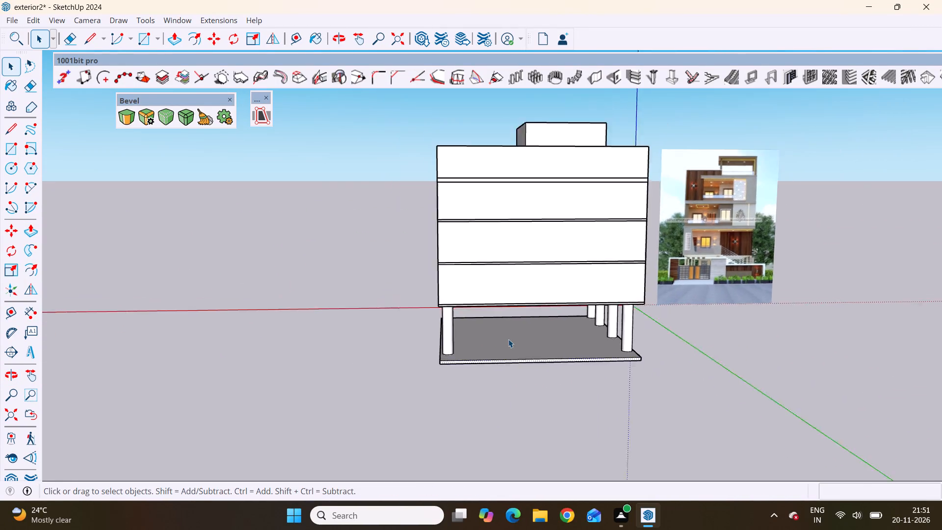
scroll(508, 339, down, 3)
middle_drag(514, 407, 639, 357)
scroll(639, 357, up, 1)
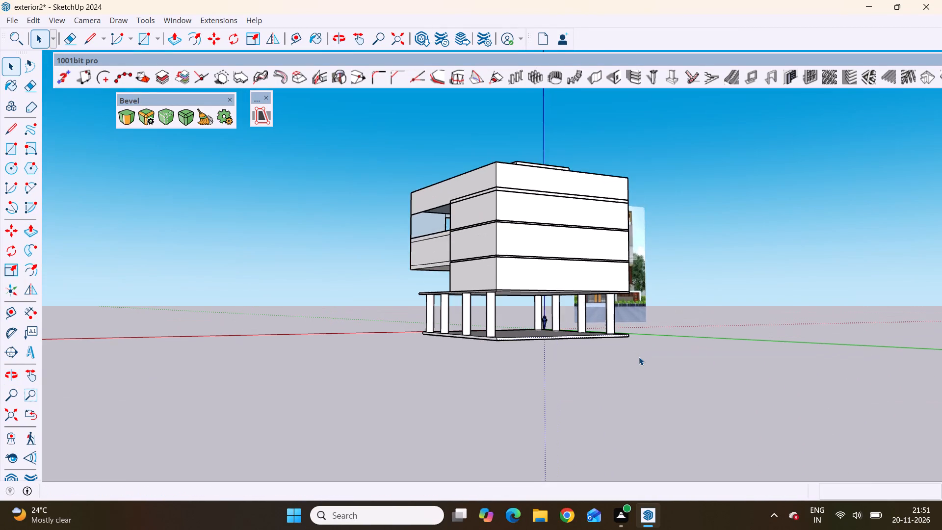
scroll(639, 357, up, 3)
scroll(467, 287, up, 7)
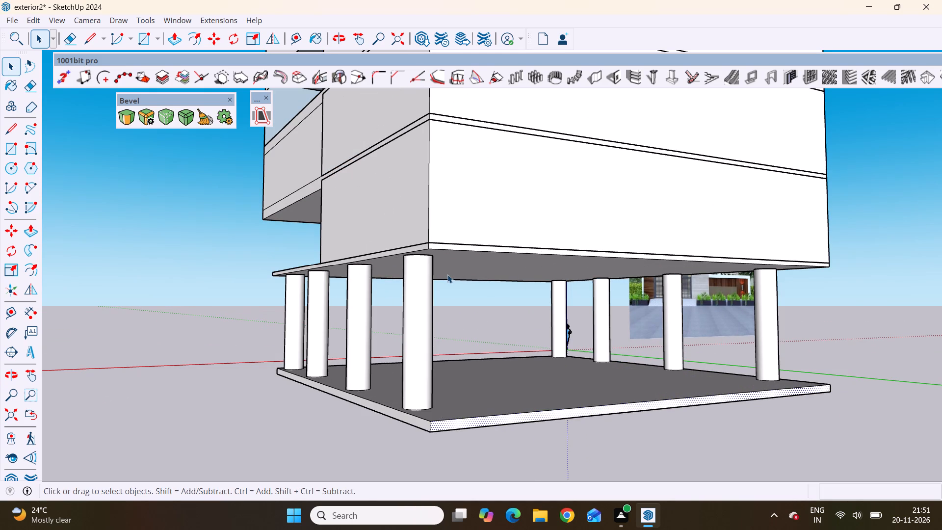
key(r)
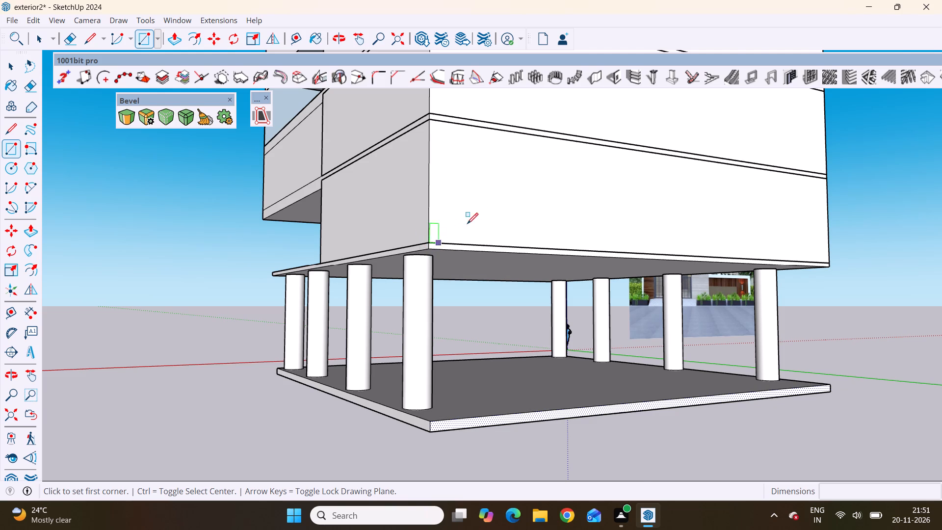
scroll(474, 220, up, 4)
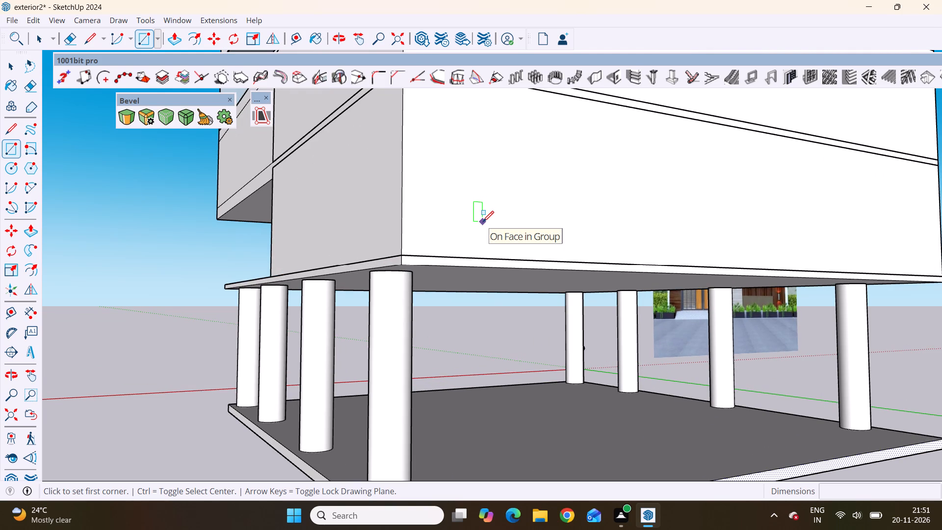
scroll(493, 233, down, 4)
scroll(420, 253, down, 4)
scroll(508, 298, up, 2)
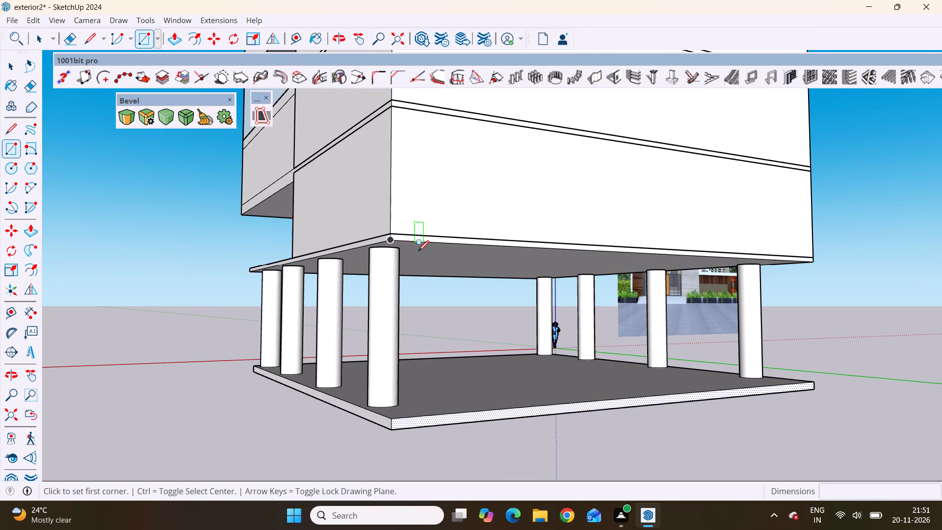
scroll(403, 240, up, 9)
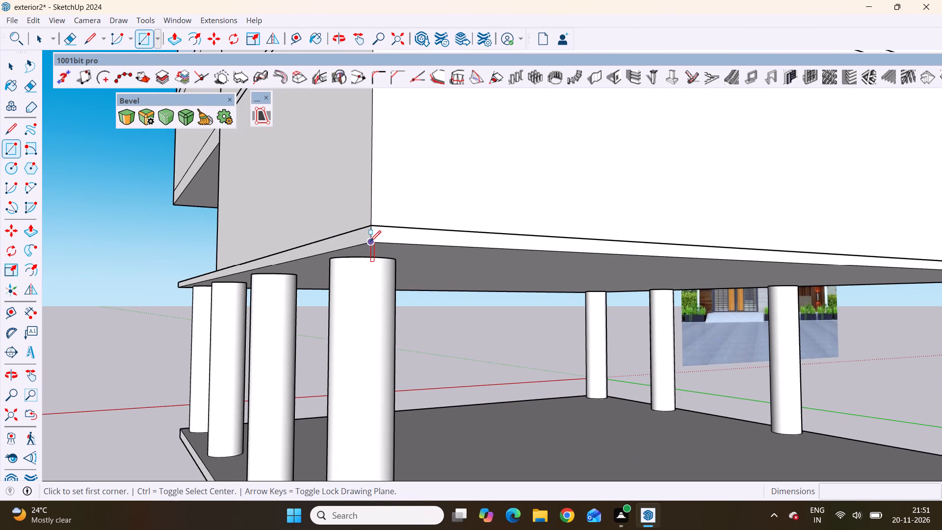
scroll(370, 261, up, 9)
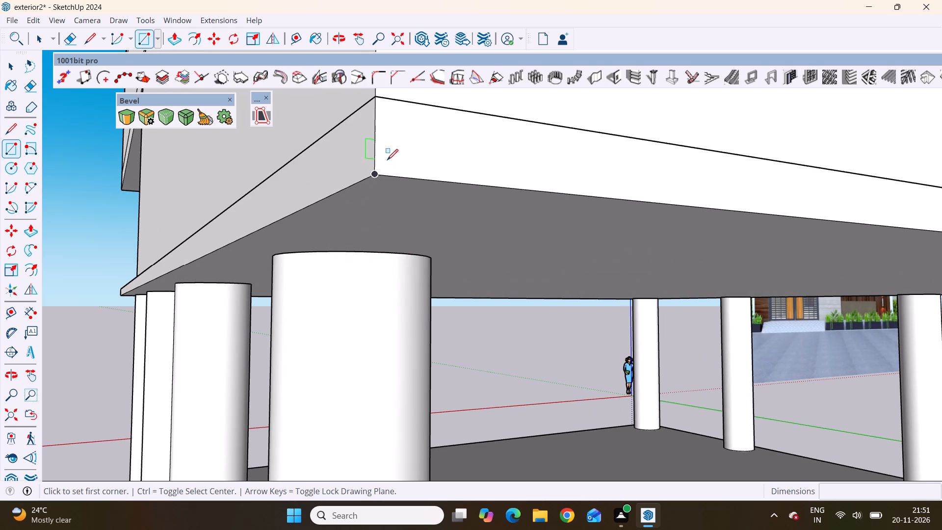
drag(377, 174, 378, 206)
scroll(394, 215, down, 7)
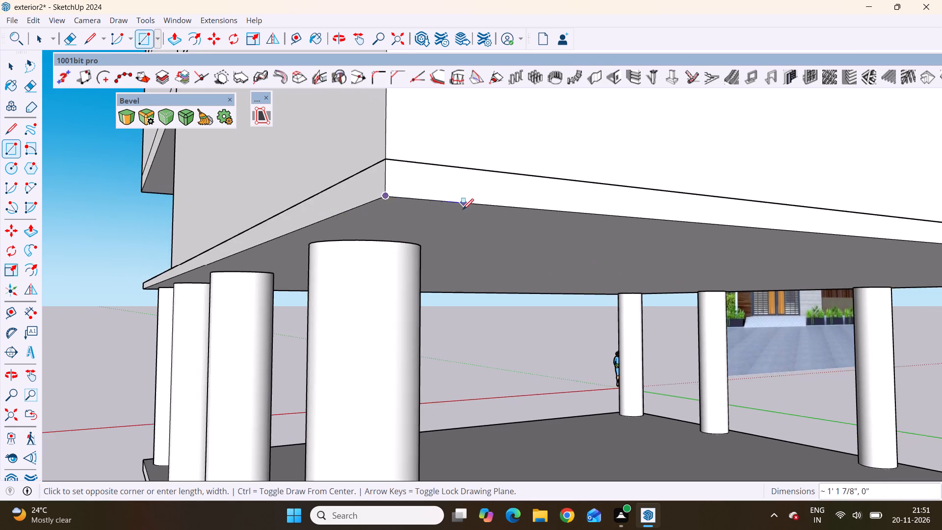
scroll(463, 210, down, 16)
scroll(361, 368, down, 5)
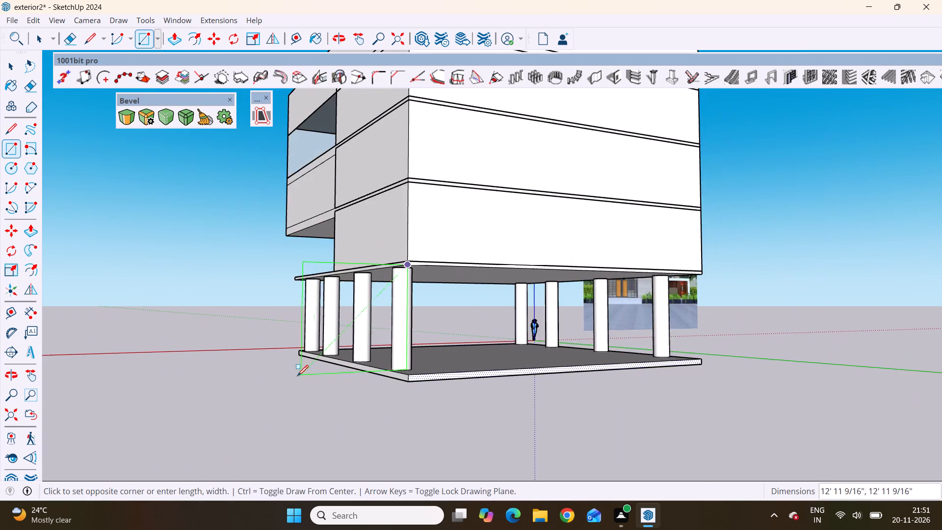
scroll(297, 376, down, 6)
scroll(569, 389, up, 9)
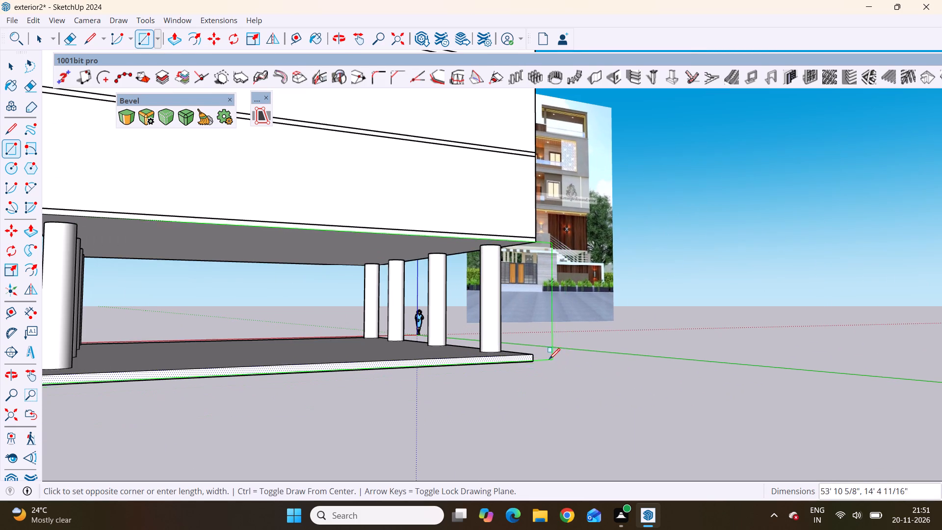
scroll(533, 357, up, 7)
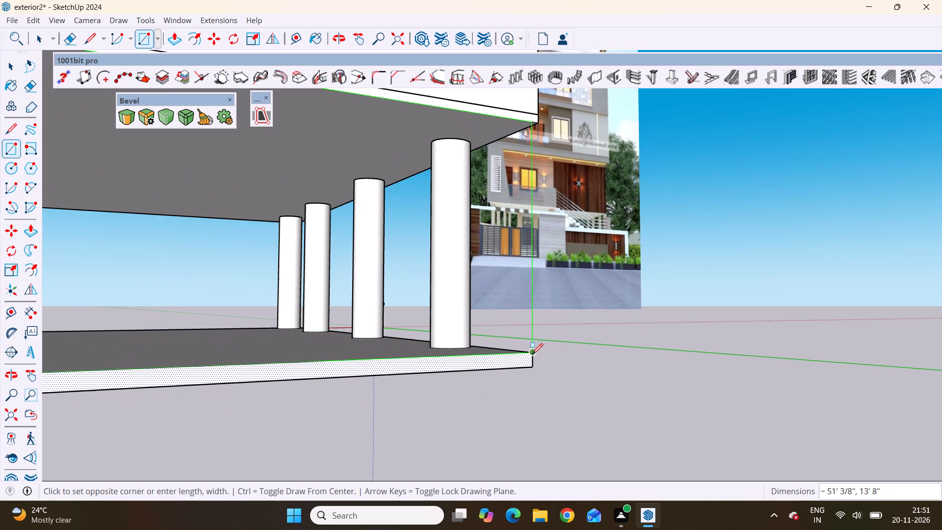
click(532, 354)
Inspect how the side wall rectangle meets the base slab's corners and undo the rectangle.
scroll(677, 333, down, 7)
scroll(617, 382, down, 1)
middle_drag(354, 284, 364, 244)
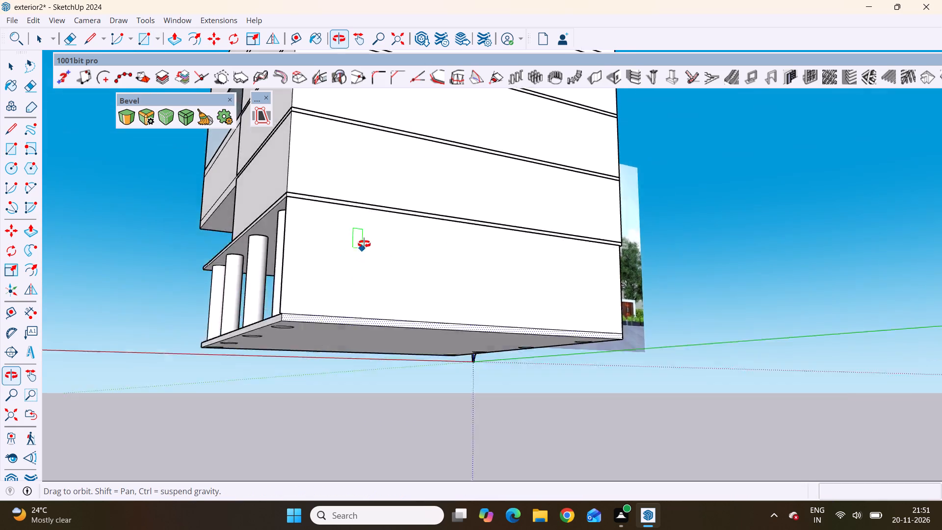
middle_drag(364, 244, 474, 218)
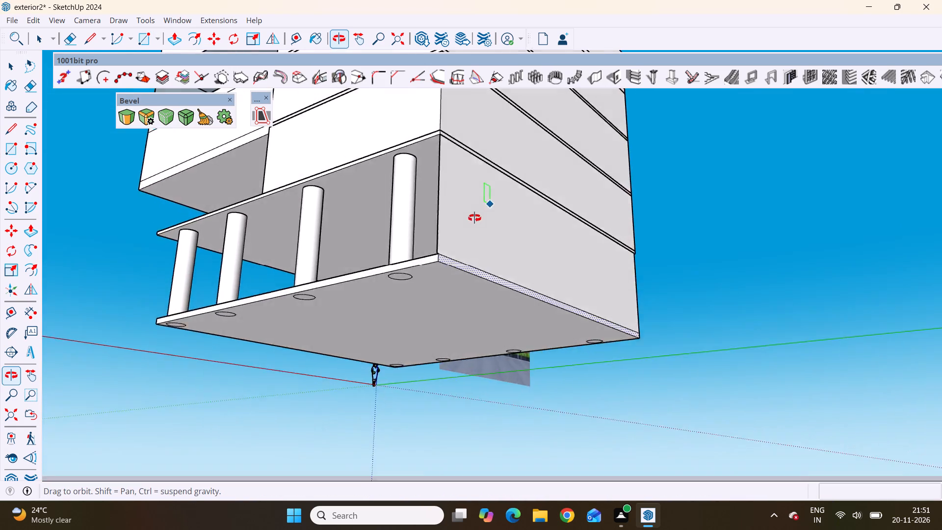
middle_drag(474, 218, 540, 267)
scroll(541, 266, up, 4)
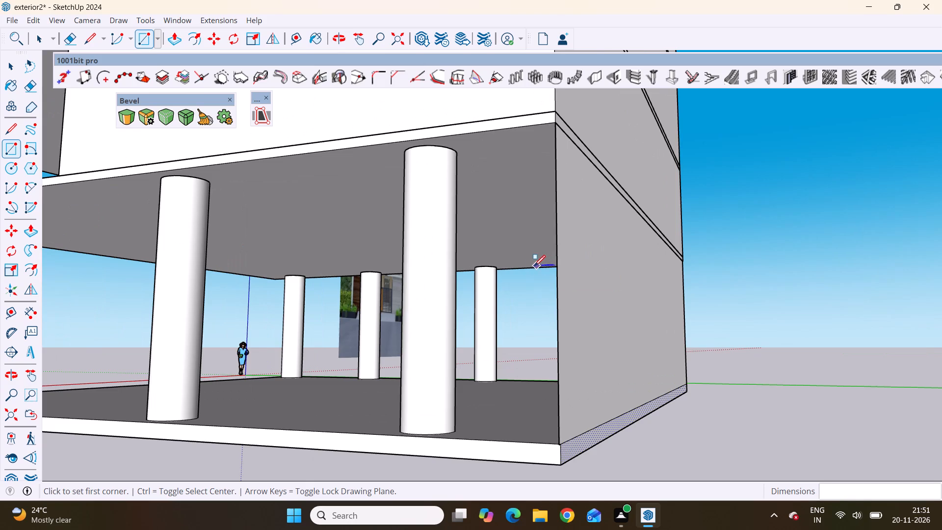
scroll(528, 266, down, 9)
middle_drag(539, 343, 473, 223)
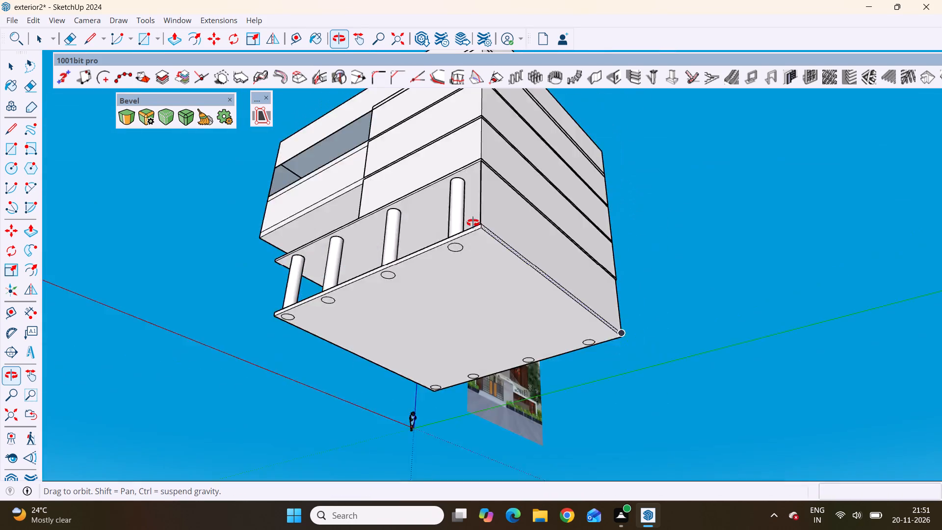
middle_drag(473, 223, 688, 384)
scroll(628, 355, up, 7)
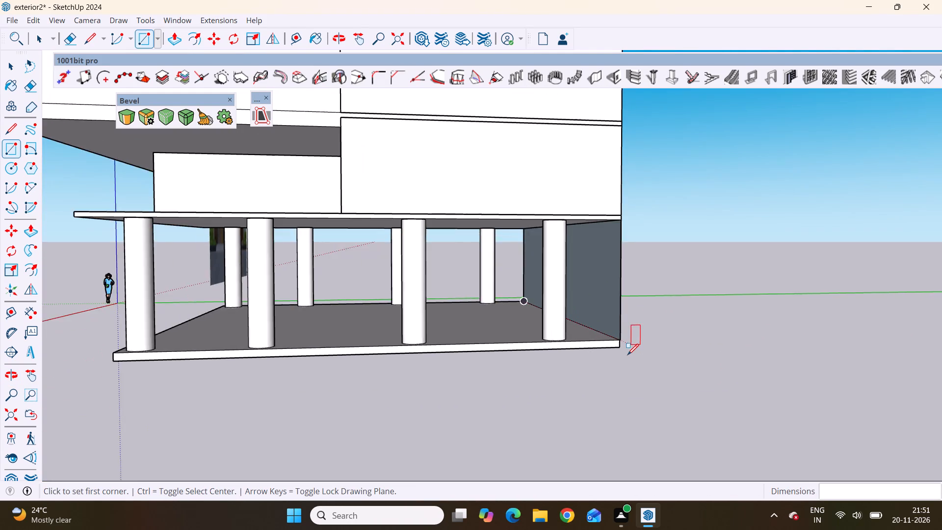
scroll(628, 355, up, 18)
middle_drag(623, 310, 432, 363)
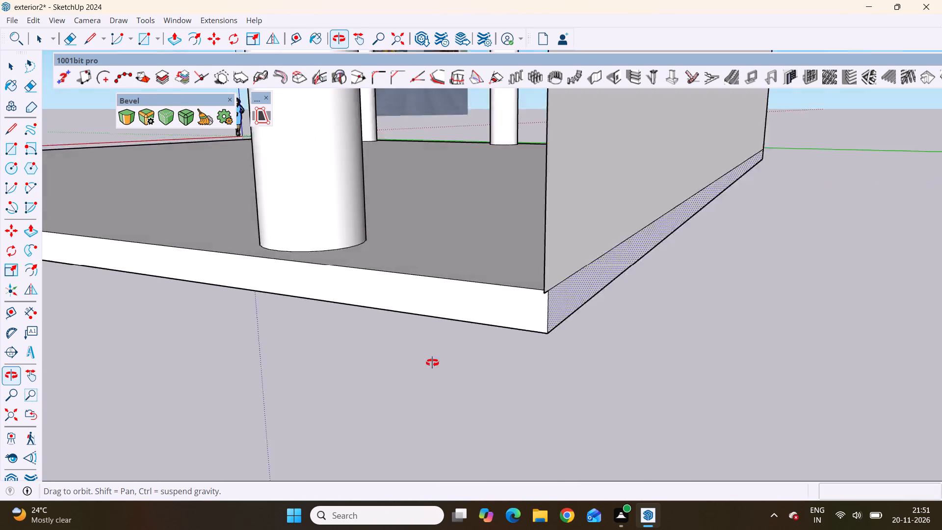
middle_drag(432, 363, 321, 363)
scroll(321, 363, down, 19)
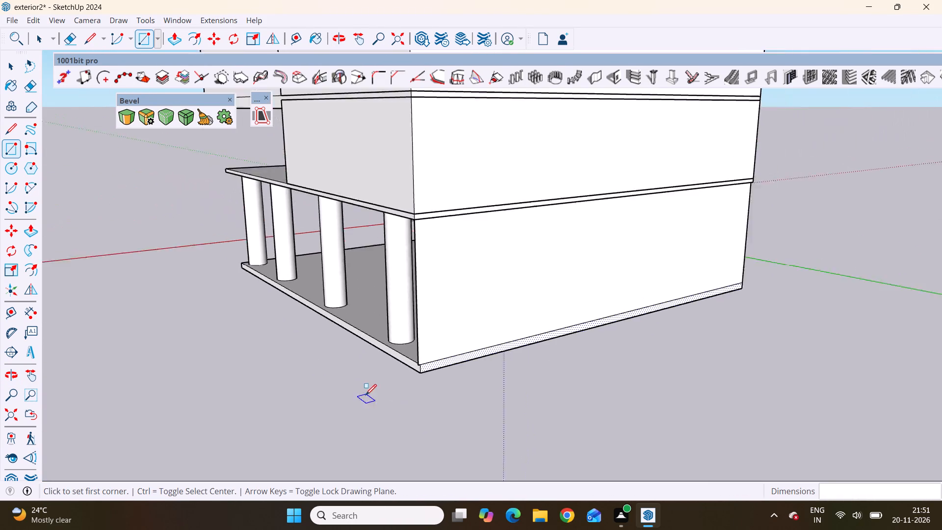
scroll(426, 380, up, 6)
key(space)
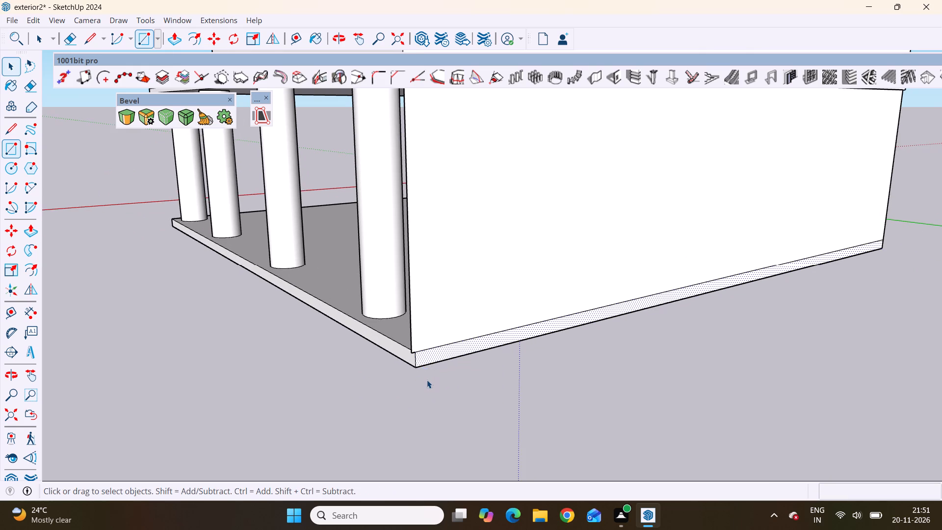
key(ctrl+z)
Redraw the side wall rectangle, about 51' 3/8" by 13' 8", from the base slab's top corner to the upper slab's opposite bottom corner.
scroll(411, 392, down, 8)
middle_drag(554, 377, 418, 393)
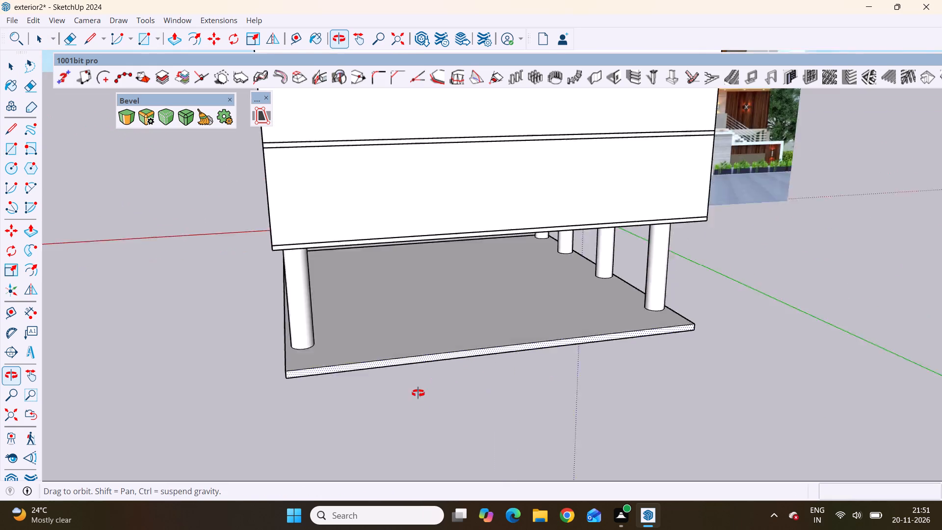
middle_drag(418, 393, 419, 395)
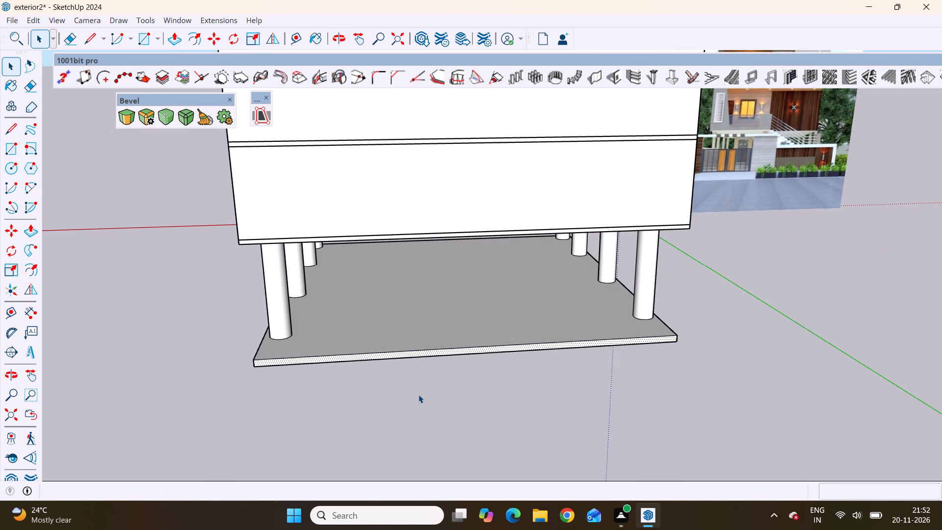
key(r)
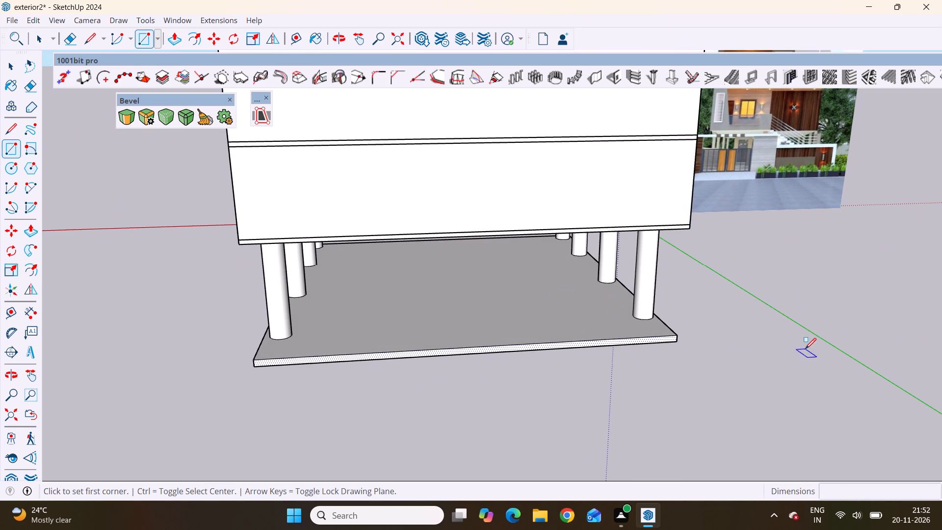
scroll(707, 329, up, 7)
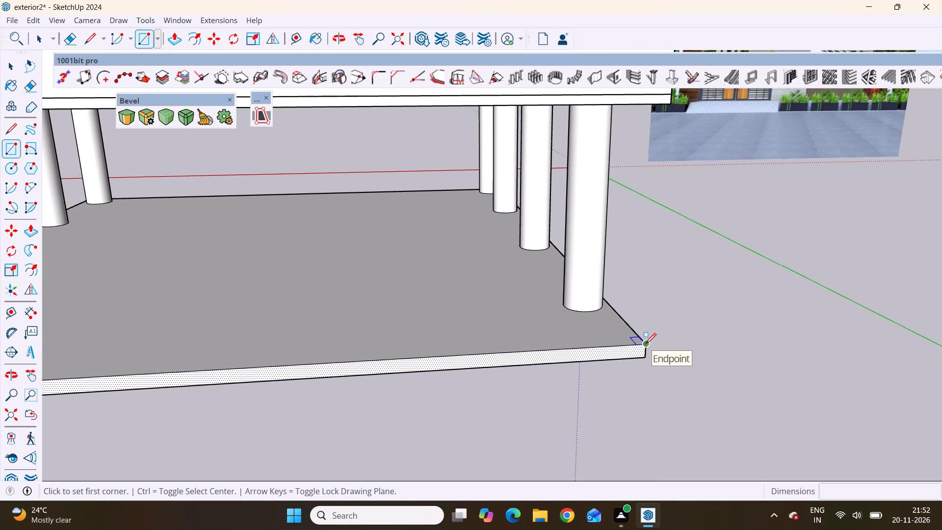
click(645, 344)
scroll(532, 286, down, 12)
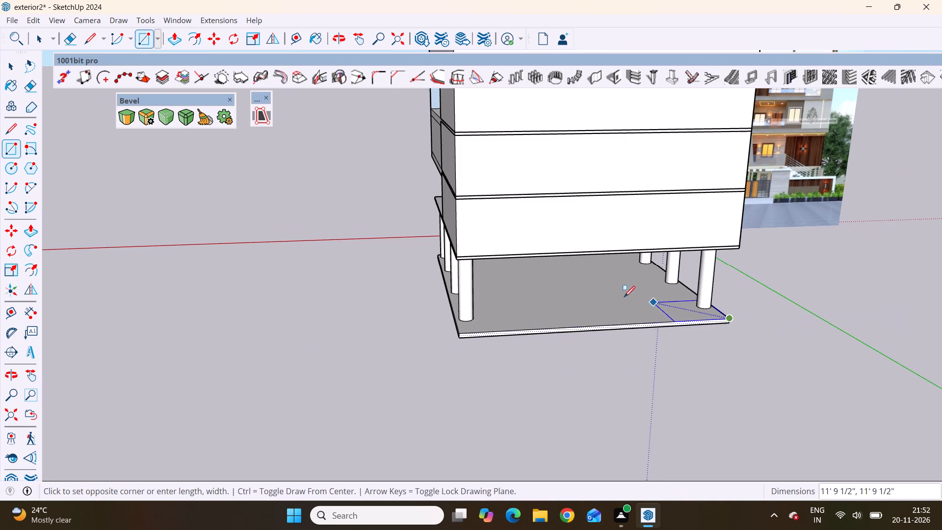
scroll(473, 265, up, 7)
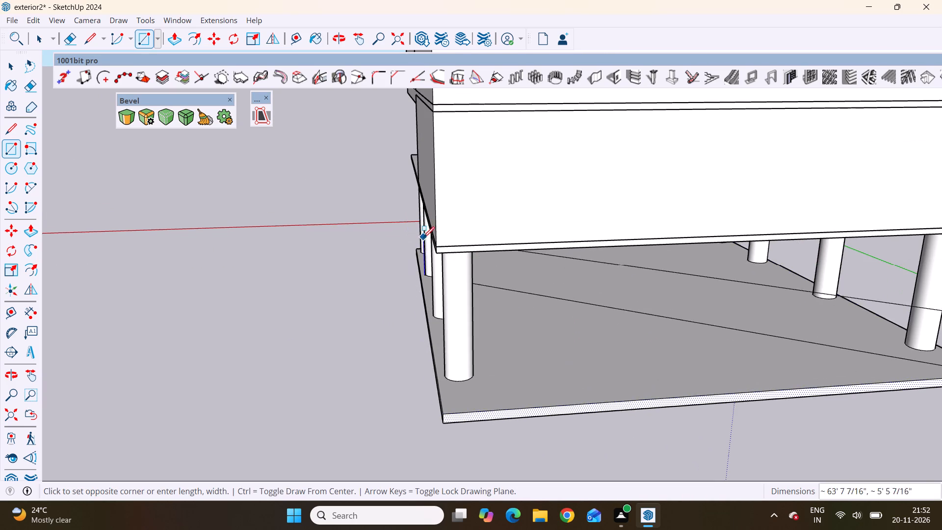
scroll(436, 256, up, 11)
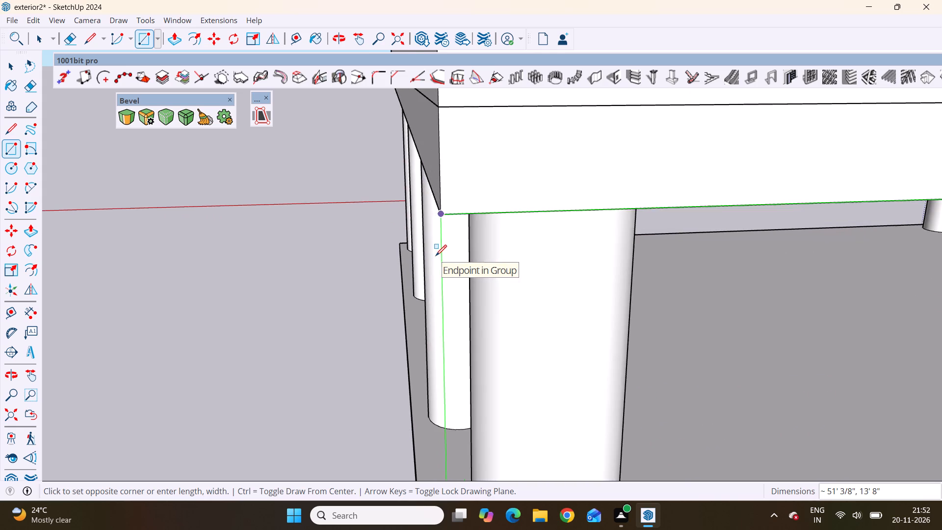
scroll(436, 256, down, 12)
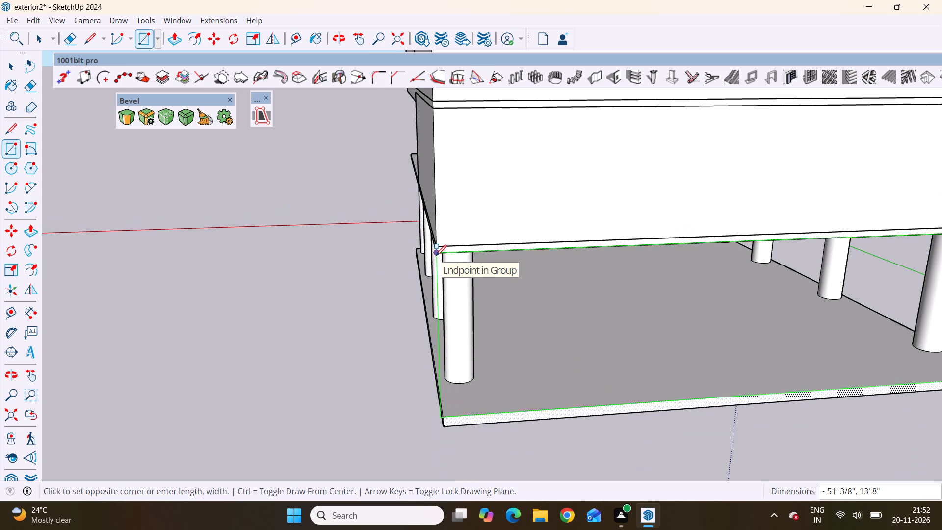
scroll(443, 268, up, 7)
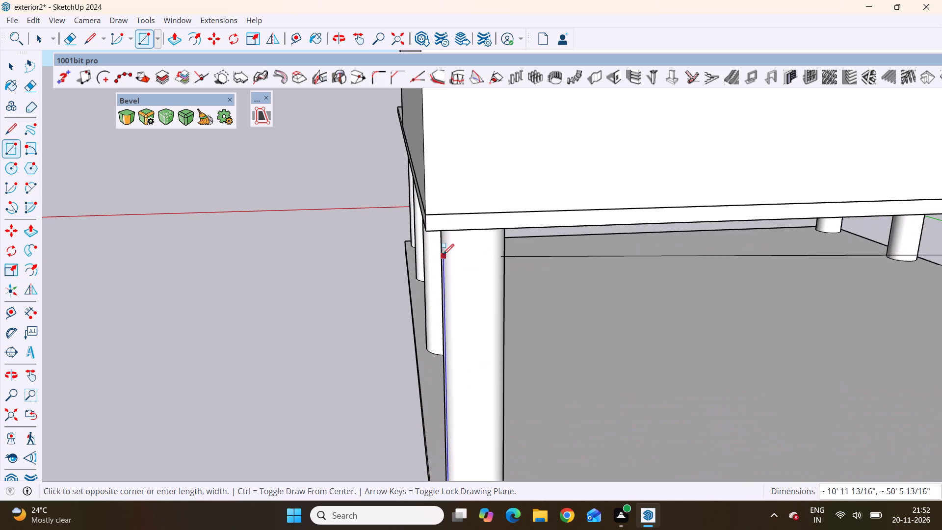
click(427, 233)
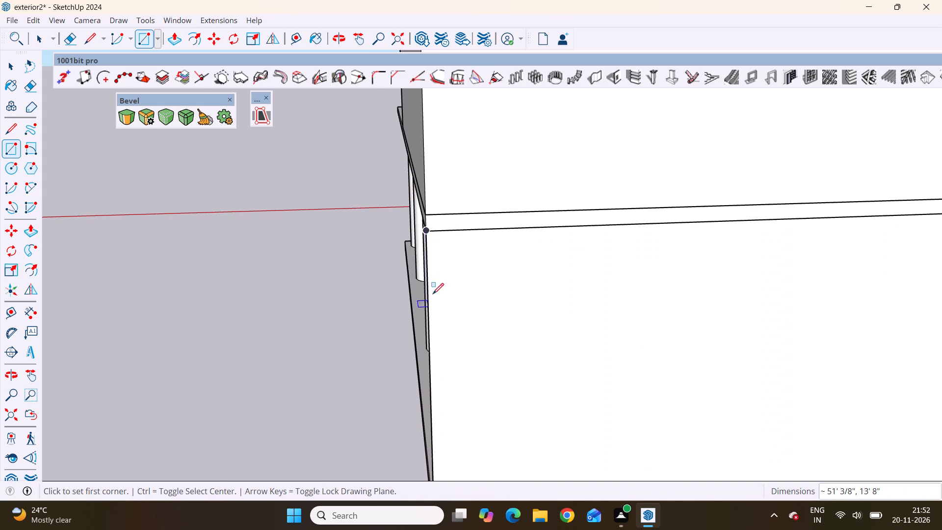
Push/Pull the base slab's end face about 2 5/8" to line up with the side wall's bottom corner.
scroll(474, 219, down, 9)
scroll(434, 230, down, 11)
middle_drag(442, 353, 548, 367)
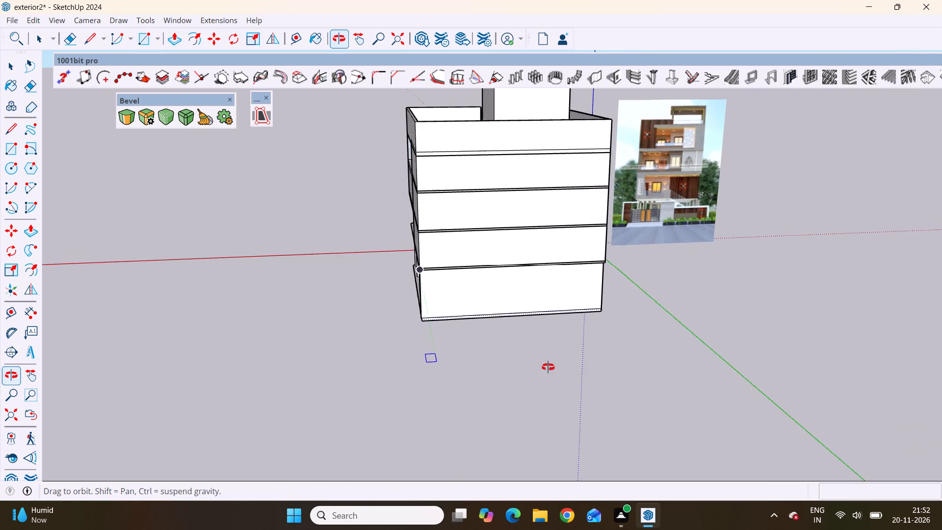
middle_drag(548, 367, 753, 339)
scroll(514, 310, up, 20)
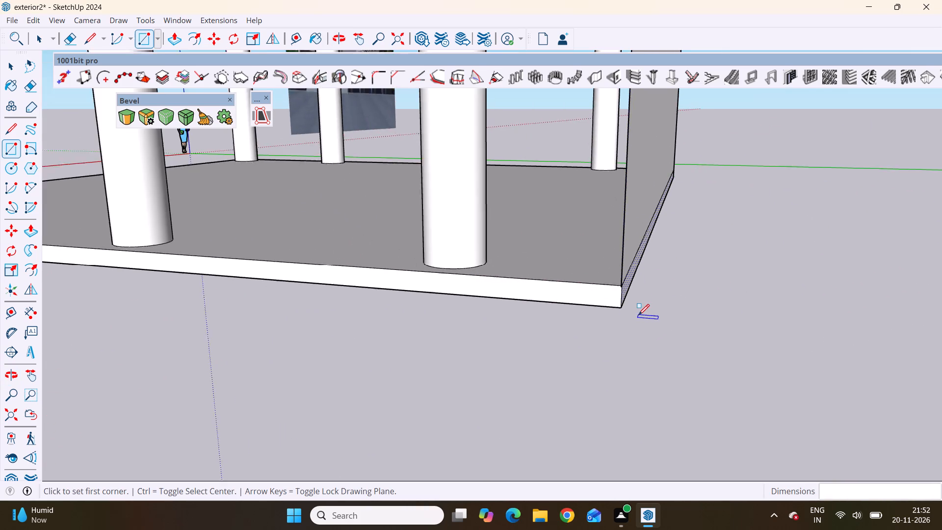
scroll(638, 315, up, 2)
key(space)
click(602, 289)
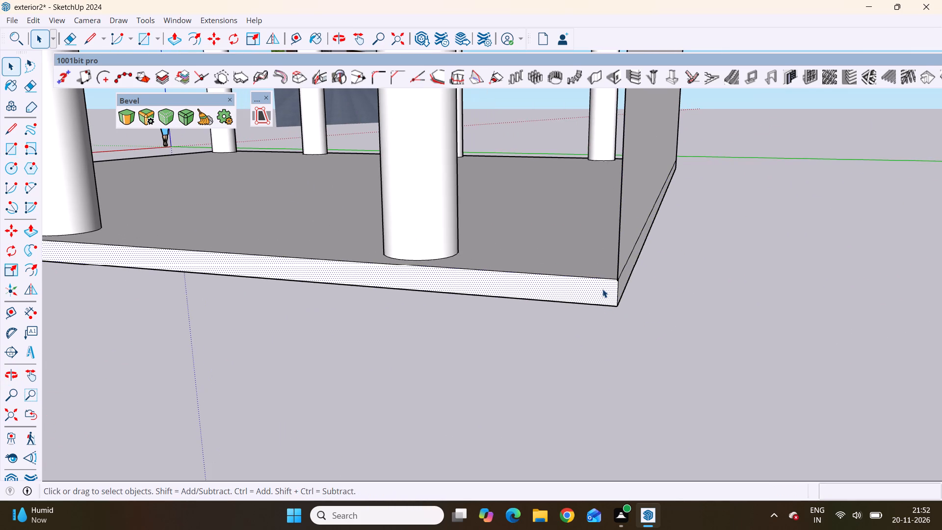
key(p)
click(602, 289)
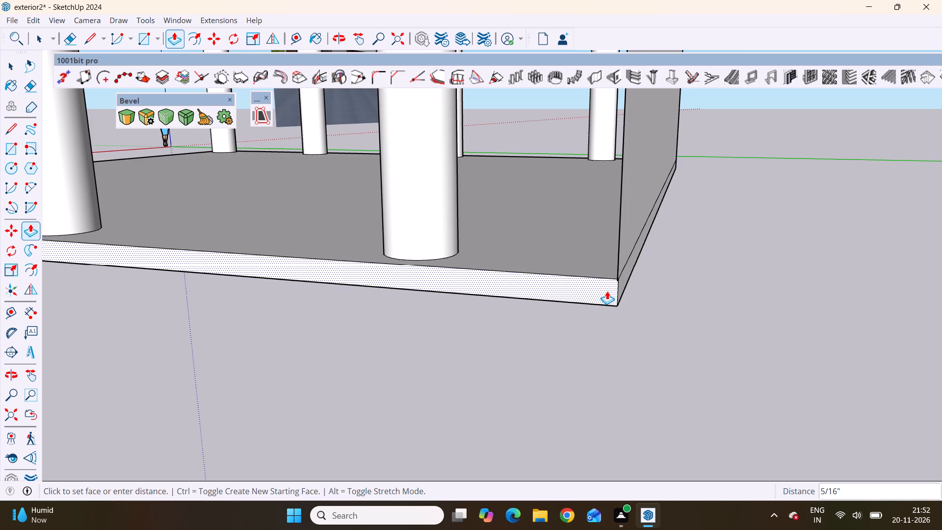
scroll(607, 291, up, 14)
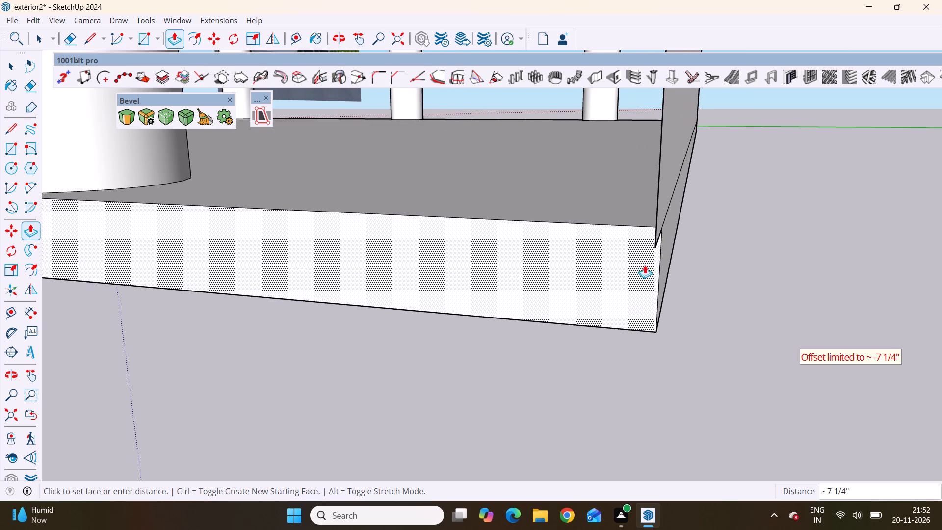
click(656, 245)
Examine how the side wall meets the base slab and the upper slab at the opposite end of the building.
scroll(407, 322, down, 9)
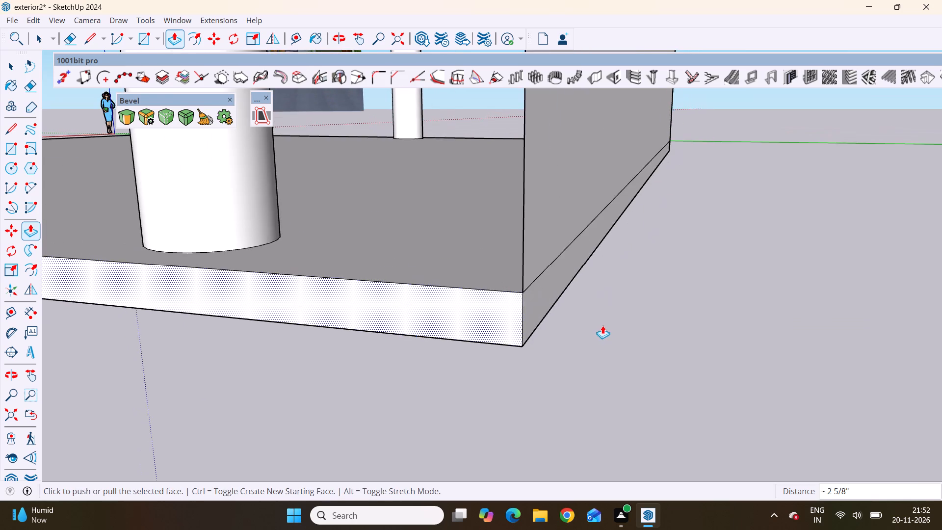
scroll(602, 325, down, 19)
middle_drag(527, 356, 259, 301)
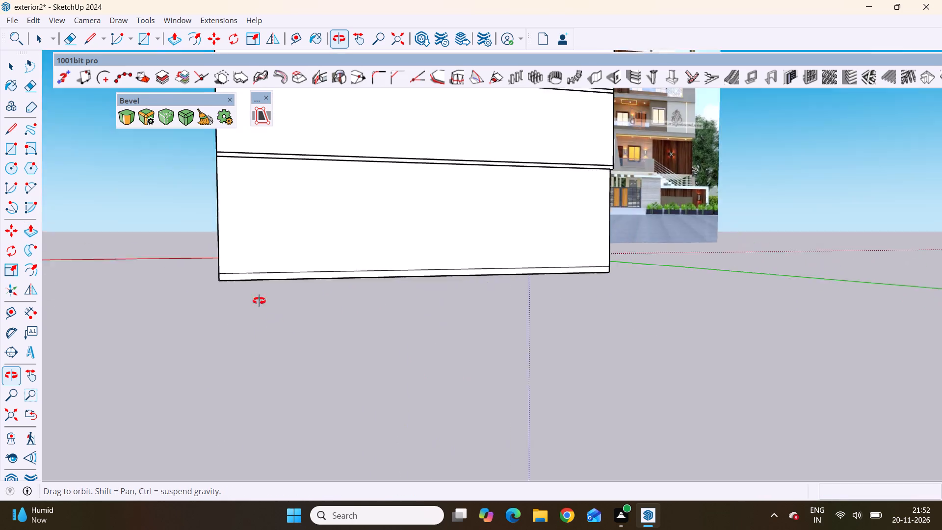
middle_drag(259, 301, 20, 384)
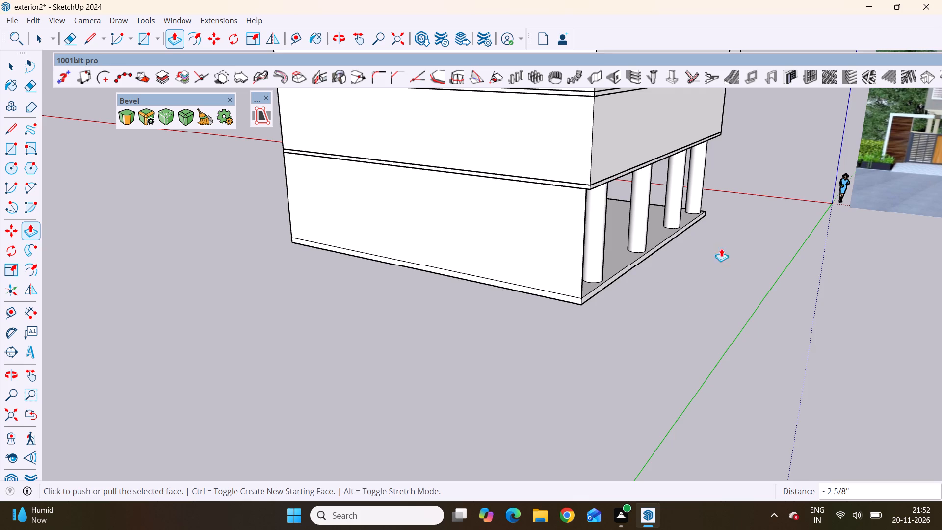
middle_drag(699, 291, 688, 331)
scroll(571, 324, up, 9)
scroll(669, 346, down, 4)
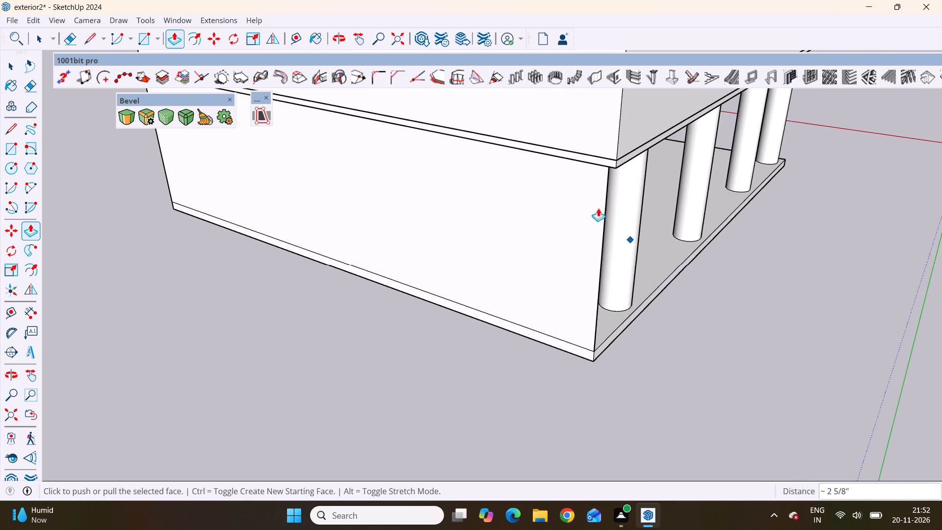
scroll(589, 198, up, 3)
middle_drag(648, 292, 674, 254)
scroll(684, 258, up, 1)
scroll(686, 273, down, 4)
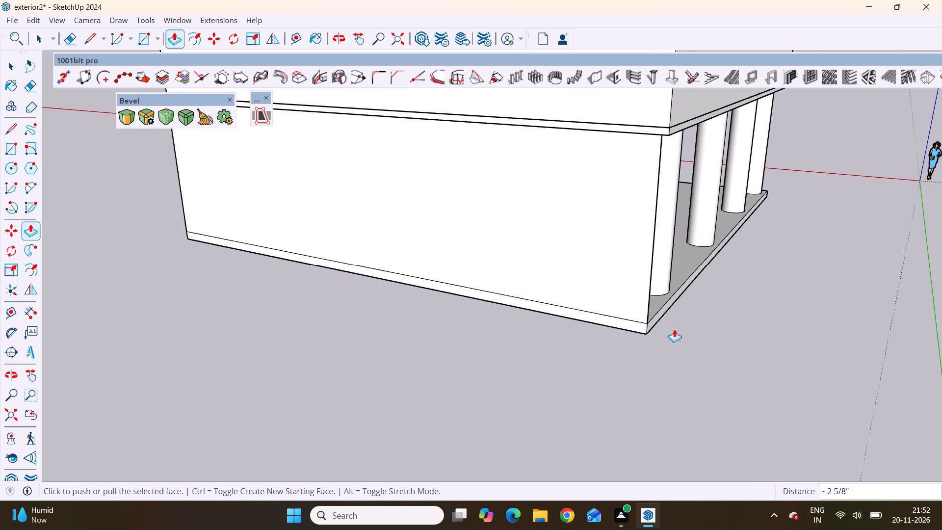
scroll(656, 362, down, 6)
scroll(694, 307, up, 2)
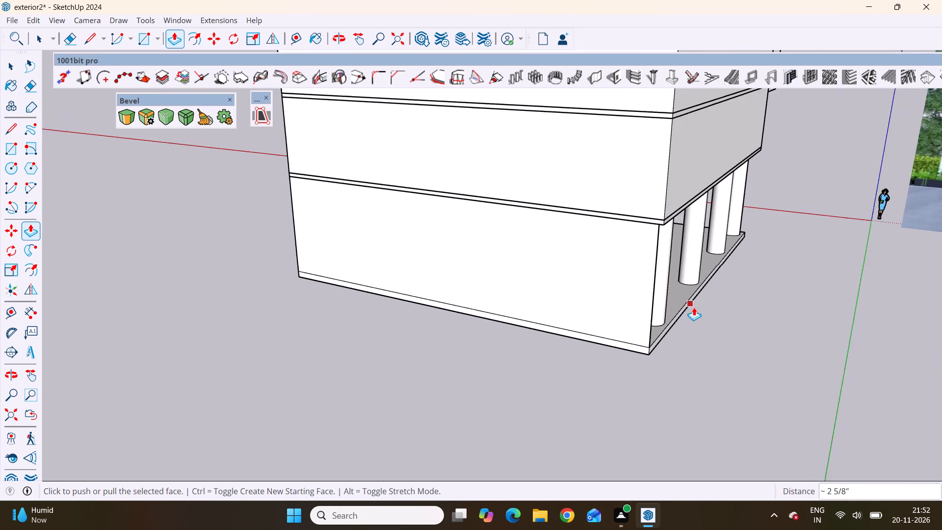
scroll(694, 307, up, 2)
Push/Pull the base slab's opposite end face about 5 5/8" to align with the upper slab's bottom corner endpoint.
middle_drag(686, 324, 852, 285)
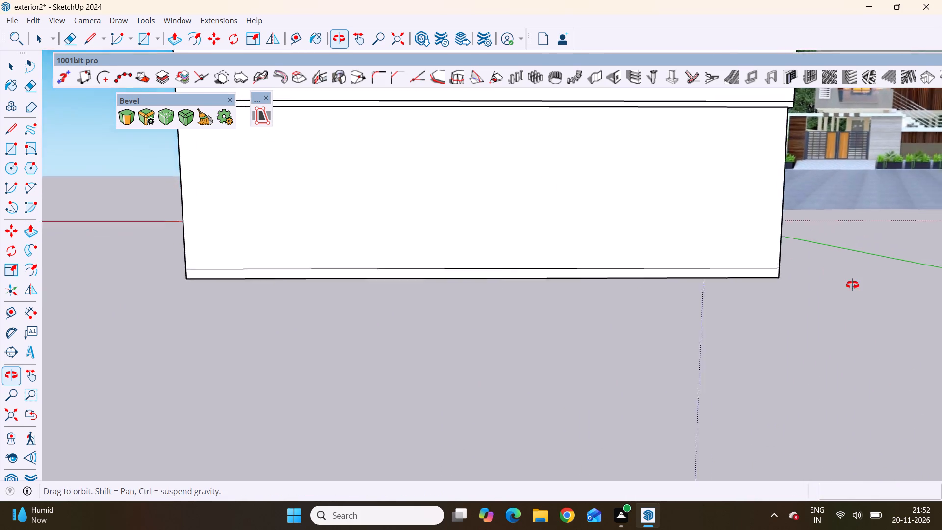
middle_drag(852, 285, 592, 297)
scroll(477, 280, up, 3)
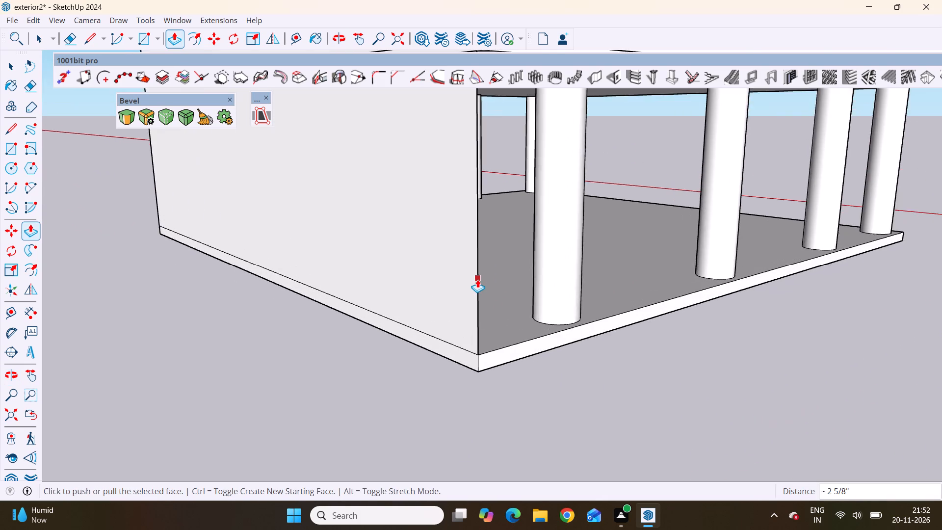
scroll(477, 279, up, 3)
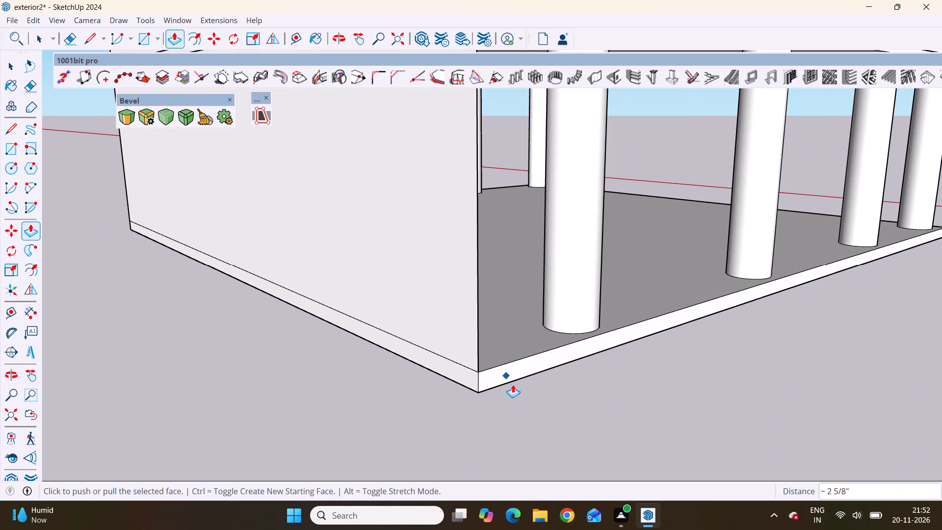
key(space)
click(510, 373)
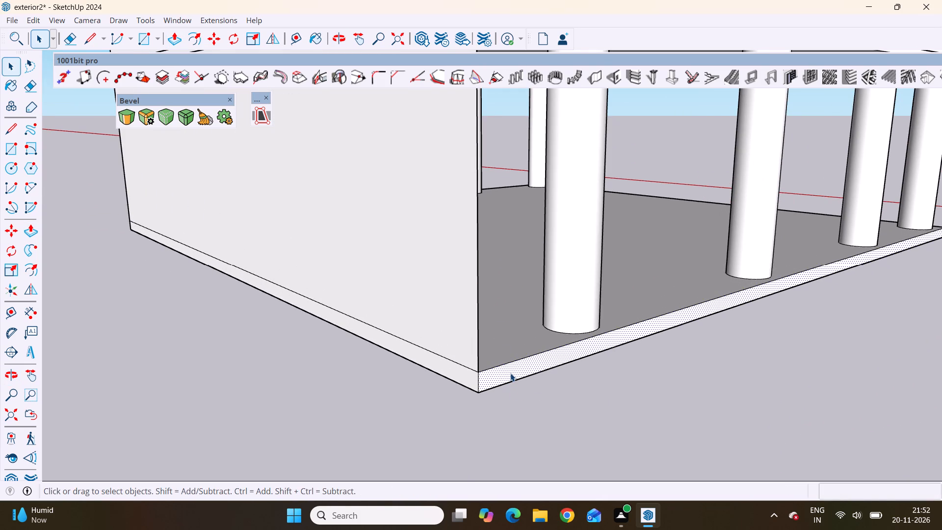
scroll(510, 372, down, 4)
key(p)
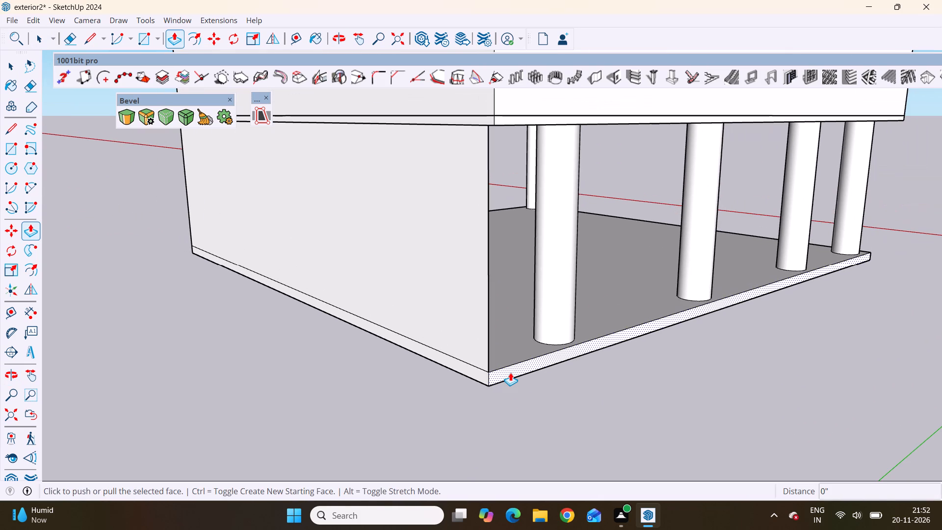
click(511, 368)
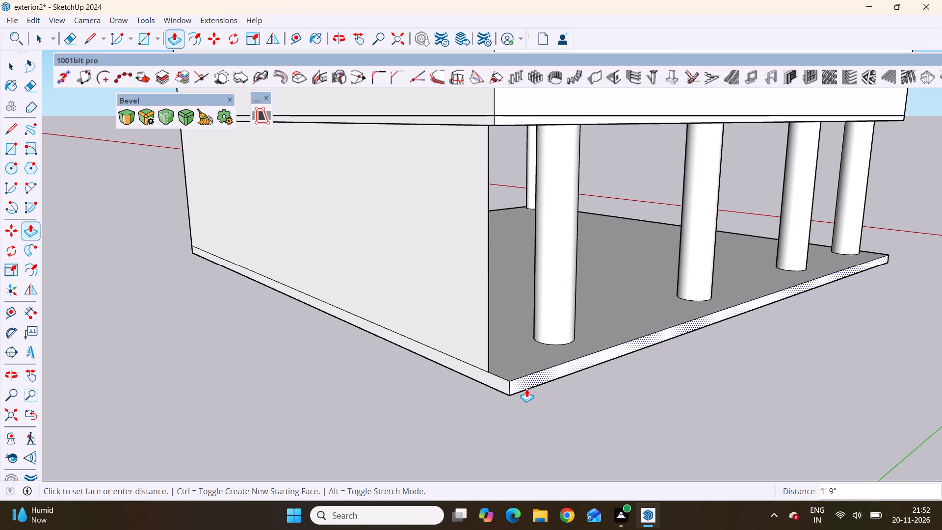
click(493, 124)
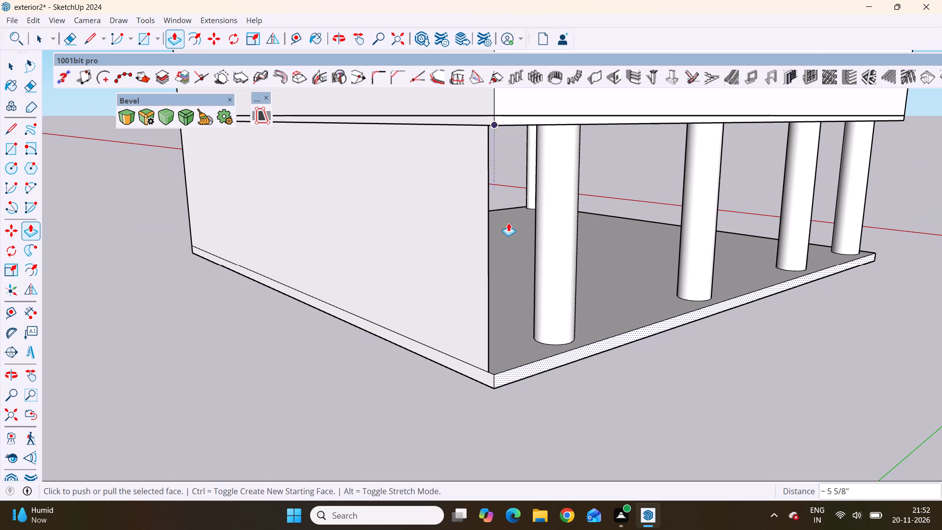
Move the side wall's vertical end edge from its bottom endpoint to the extended base slab's top corner.
scroll(526, 296, down, 4)
scroll(518, 343, up, 4)
key(space)
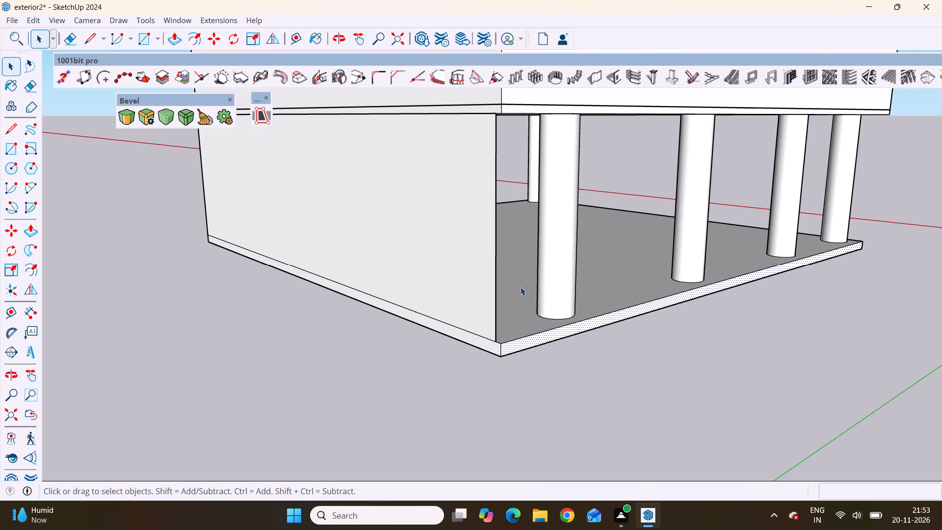
click(497, 279)
scroll(497, 279, up, 3)
key(m)
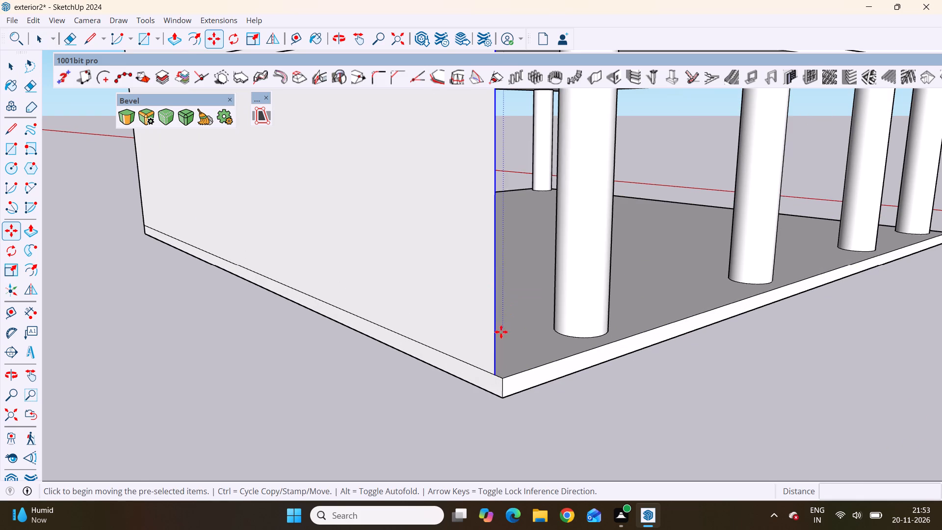
click(495, 375)
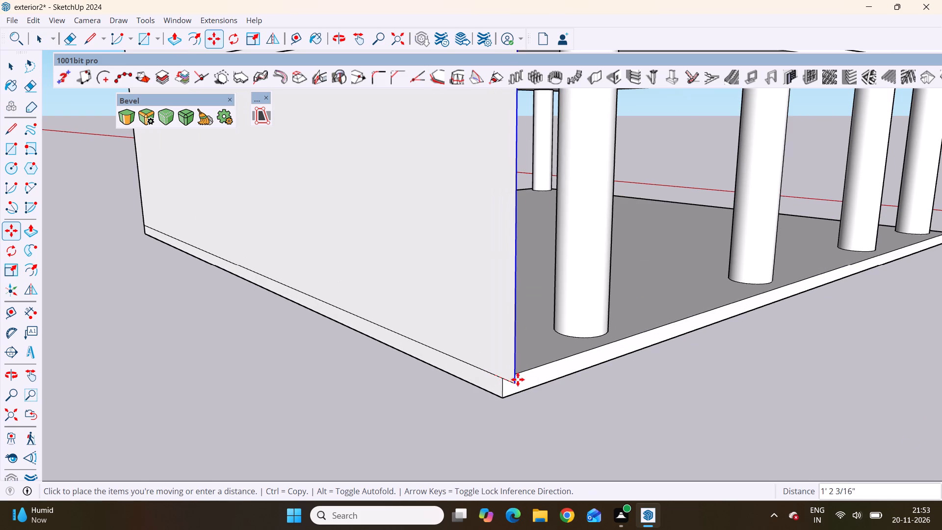
click(504, 379)
Examine the side wall, columns and slab alignment of the ground floor from several sides of the building.
scroll(412, 382, down, 19)
middle_drag(451, 437, 542, 439)
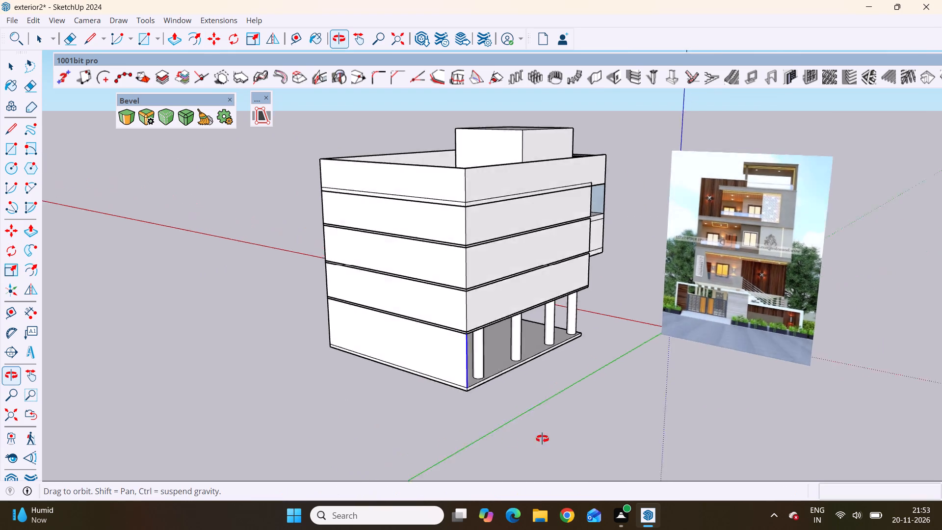
middle_drag(542, 439, 814, 391)
middle_drag(490, 407, 890, 393)
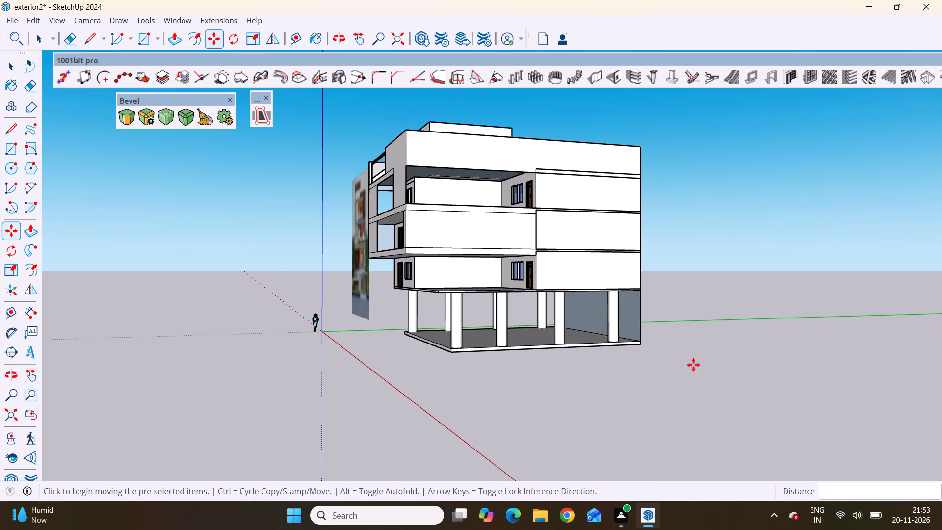
scroll(616, 388, down, 3)
scroll(627, 334, up, 7)
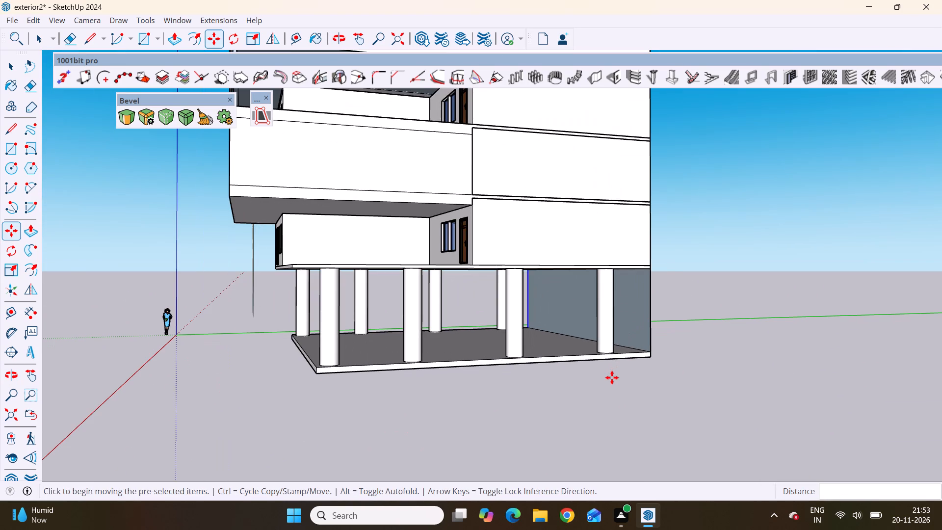
scroll(588, 418, down, 2)
middle_drag(567, 414, 689, 458)
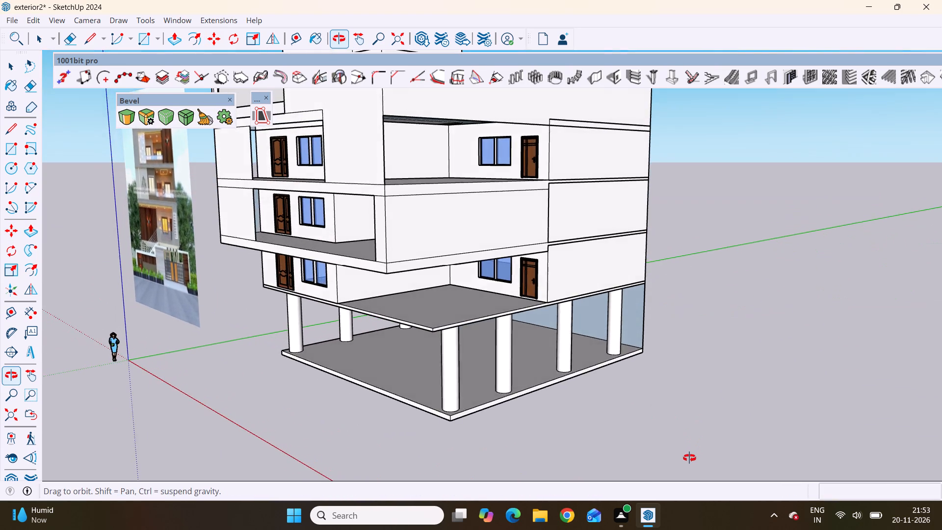
middle_drag(689, 458, 597, 480)
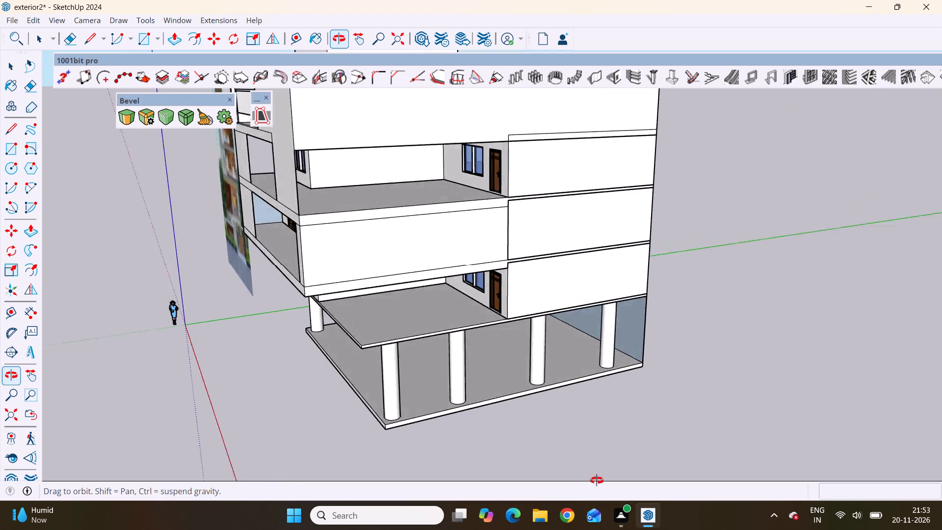
middle_drag(597, 480, 788, 422)
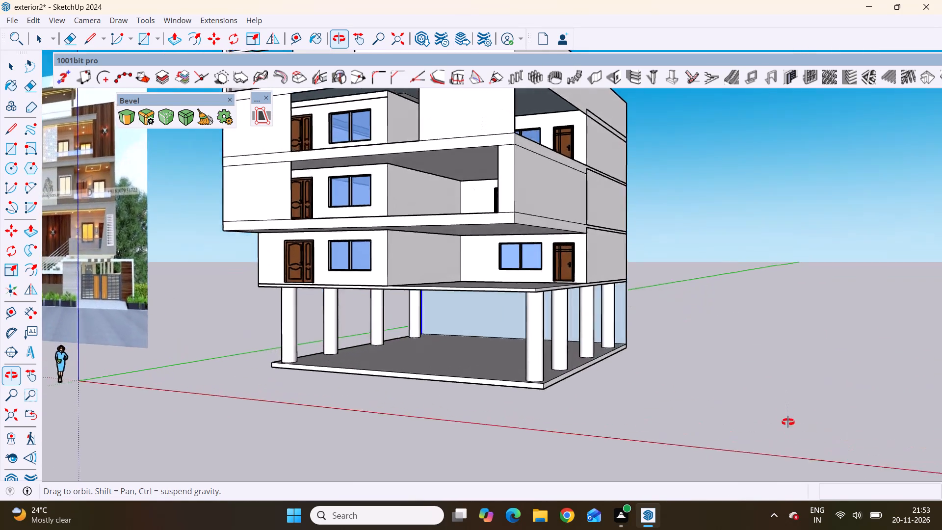
middle_drag(788, 422, 544, 438)
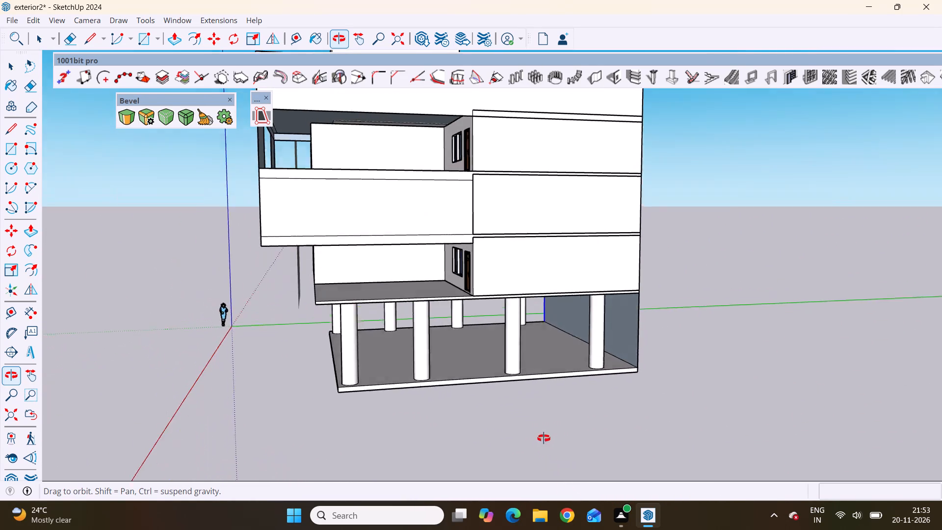
middle_drag(544, 438, 502, 511)
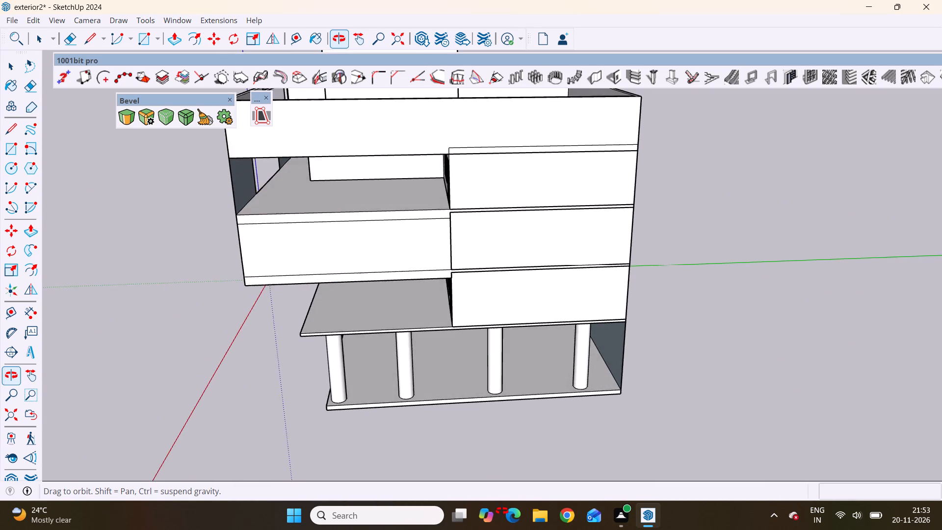
middle_drag(502, 511, 543, 454)
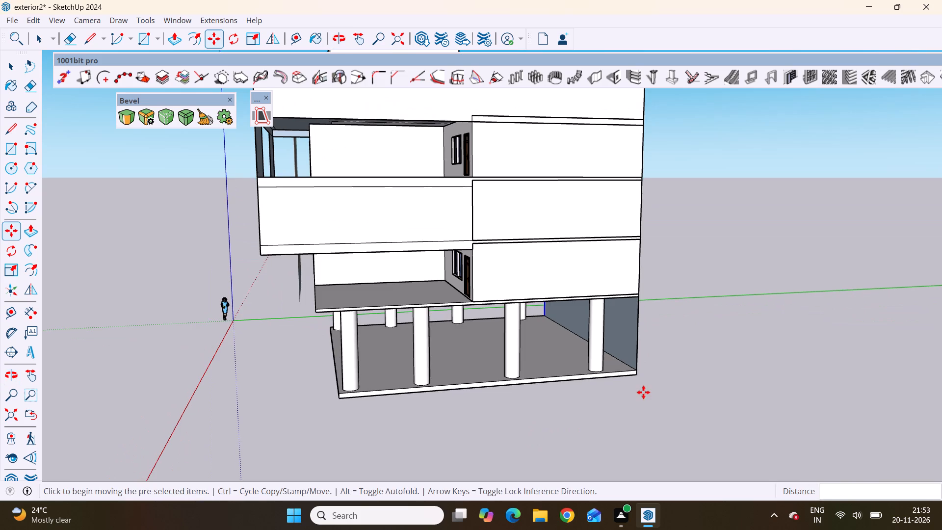
Push/Pull the side wall's inner face 9" inward to give the ground floor wall thickness.
scroll(625, 406, up, 6)
middle_drag(619, 409, 661, 369)
scroll(661, 369, up, 4)
key(space)
click(644, 265)
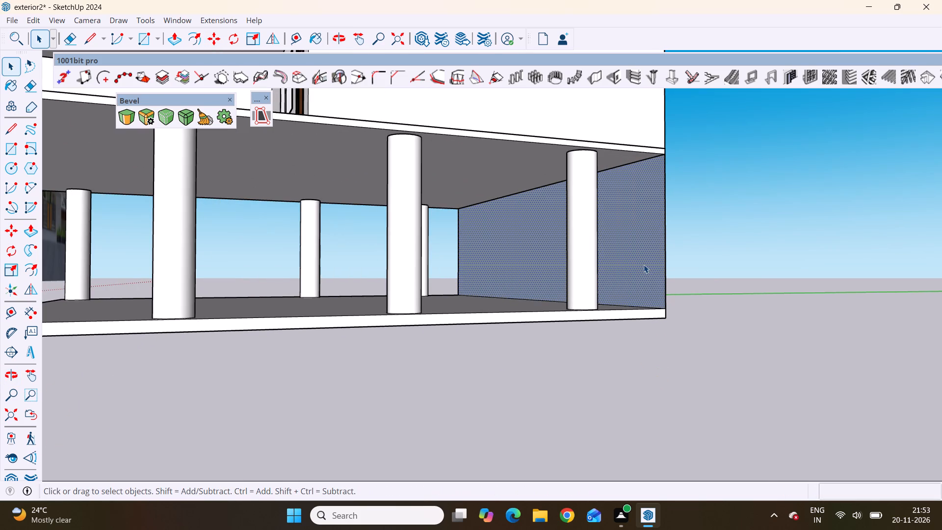
key(p)
click(644, 265)
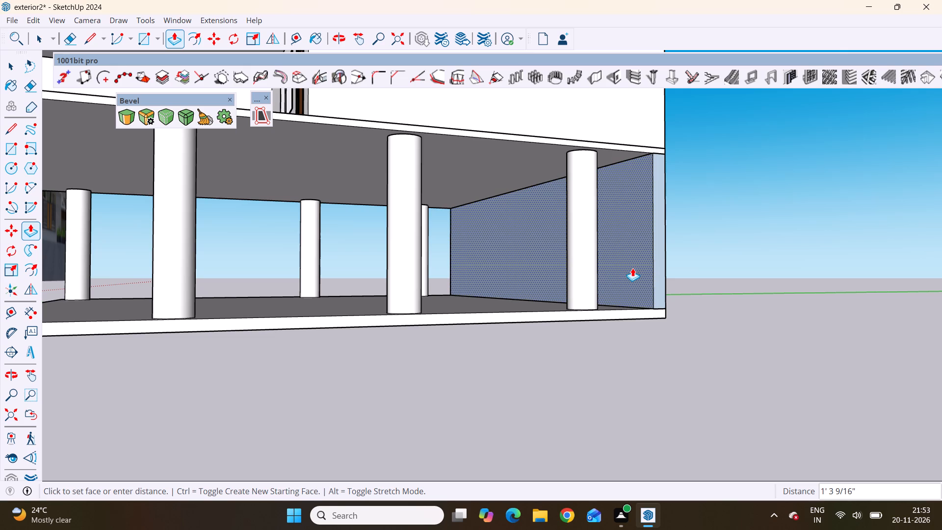
text(9")
key(Return)
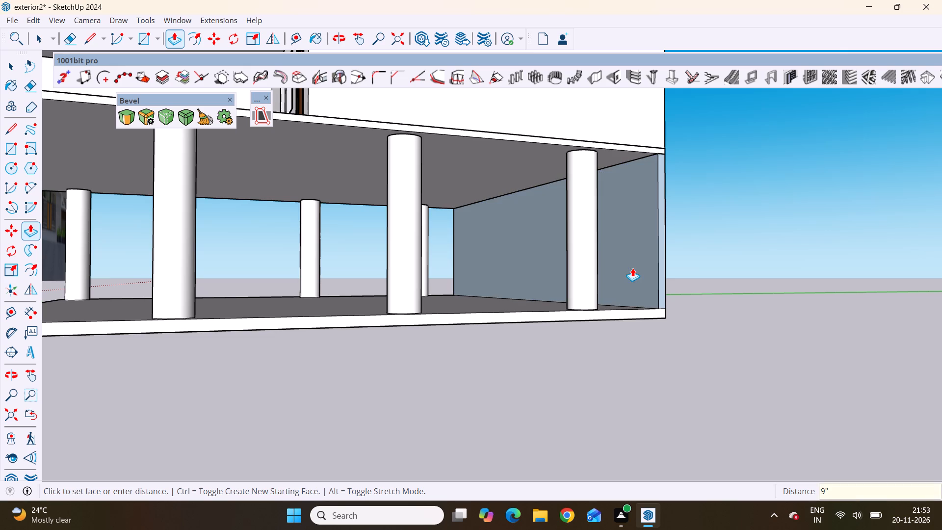
key(space)
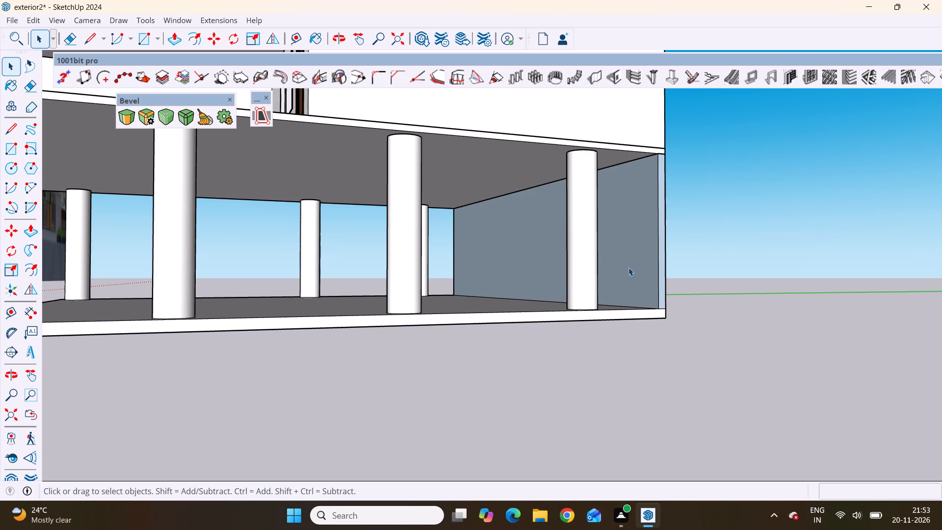
key(space)
scroll(628, 267, down, 5)
Examine the side wall's inset from the slab edge from both ends of the ground floor and from below.
middle_drag(794, 236, 636, 367)
scroll(637, 366, down, 13)
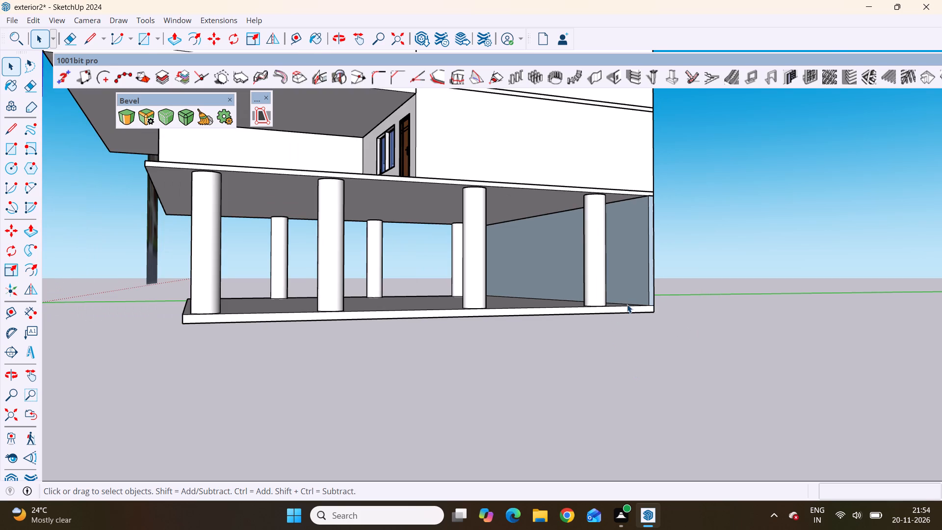
scroll(627, 304, down, 4)
middle_drag(669, 227, 423, 237)
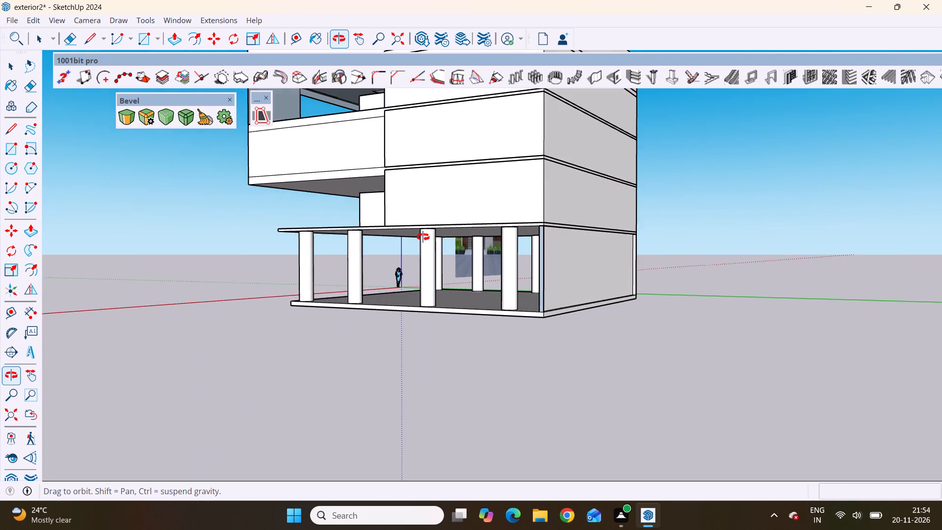
middle_drag(423, 237, 427, 237)
scroll(486, 265, up, 5)
scroll(502, 232, down, 6)
middle_drag(573, 301, 615, 316)
scroll(598, 278, up, 19)
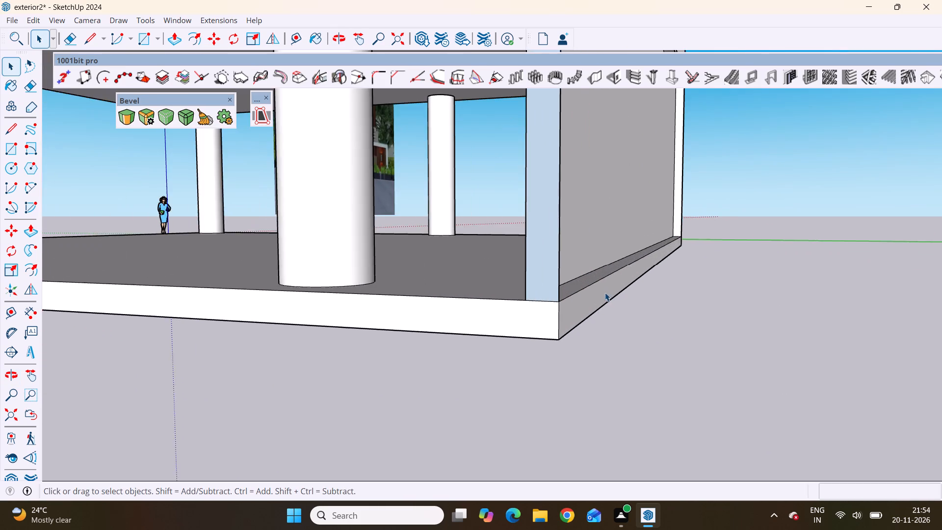
middle_drag(602, 268, 301, 208)
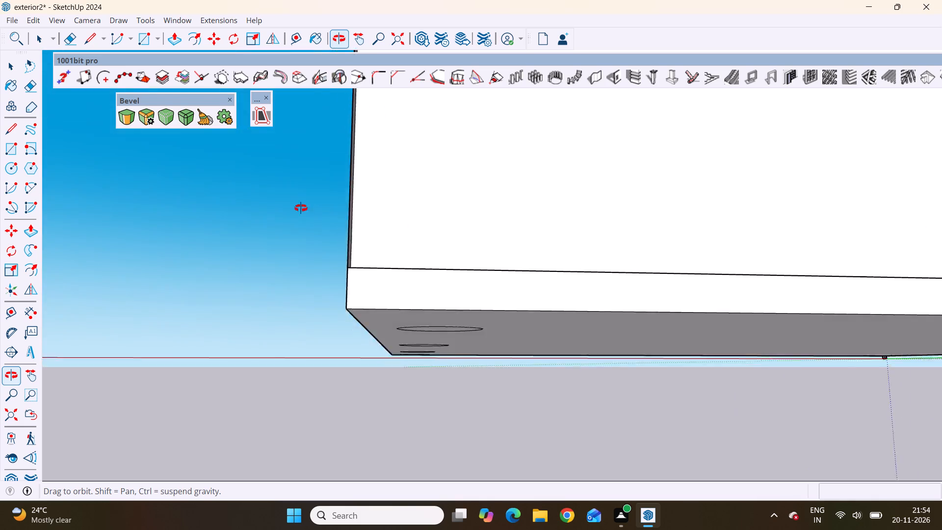
middle_drag(301, 208, 605, 281)
scroll(605, 283, down, 8)
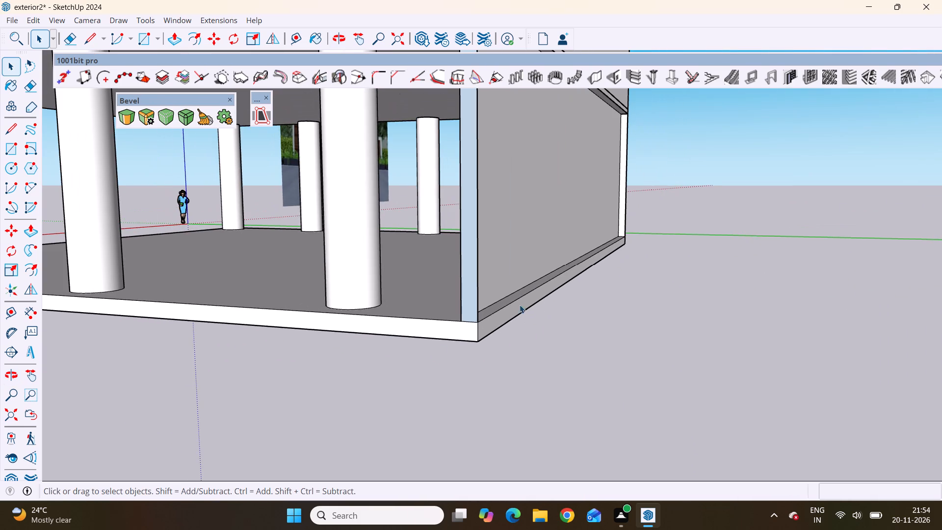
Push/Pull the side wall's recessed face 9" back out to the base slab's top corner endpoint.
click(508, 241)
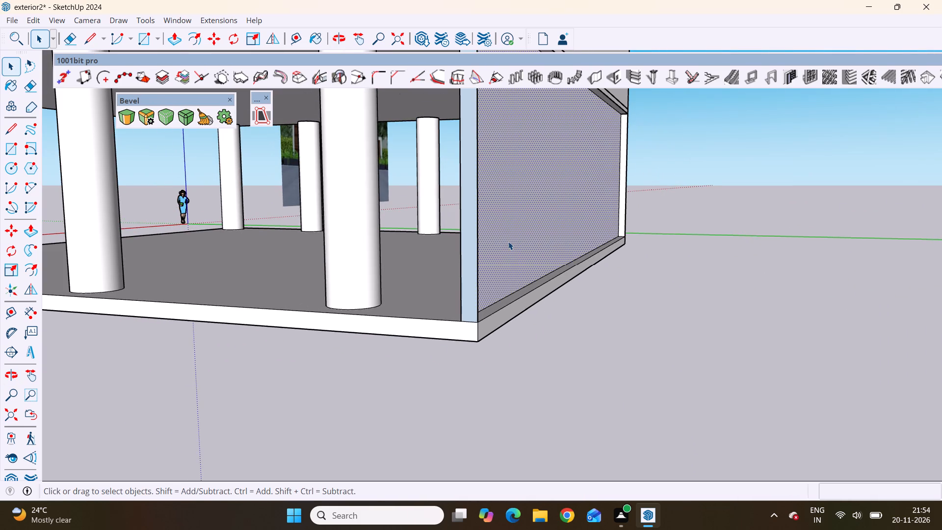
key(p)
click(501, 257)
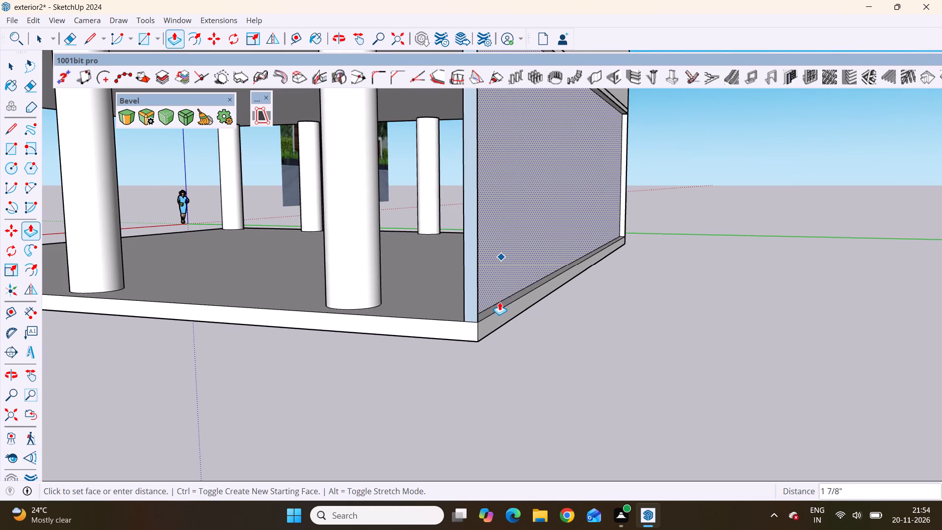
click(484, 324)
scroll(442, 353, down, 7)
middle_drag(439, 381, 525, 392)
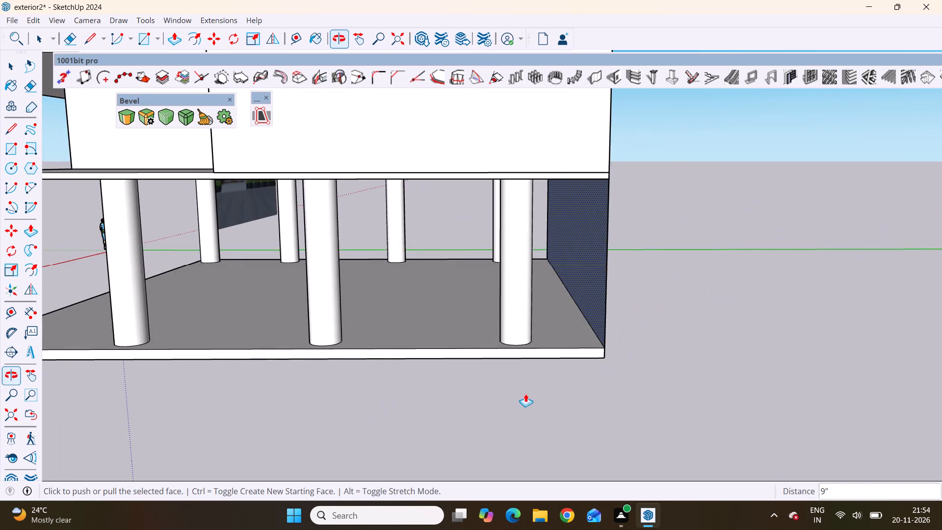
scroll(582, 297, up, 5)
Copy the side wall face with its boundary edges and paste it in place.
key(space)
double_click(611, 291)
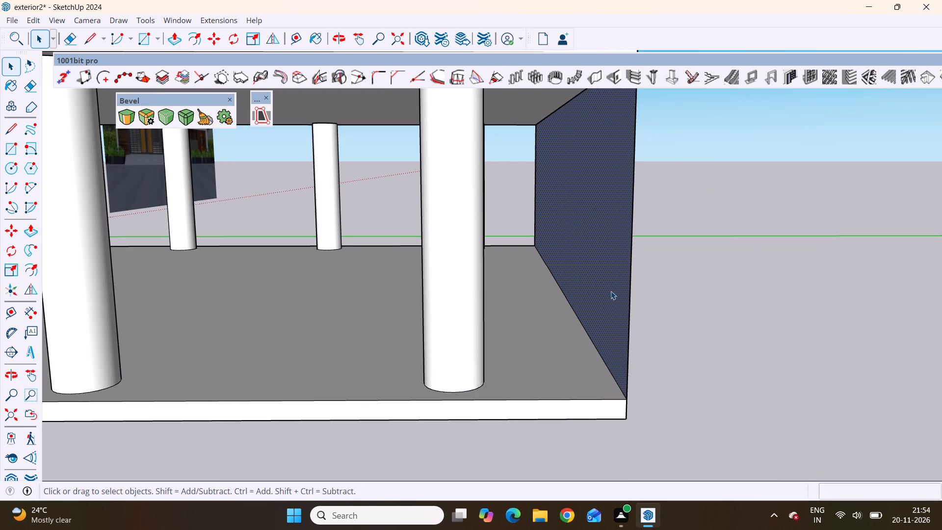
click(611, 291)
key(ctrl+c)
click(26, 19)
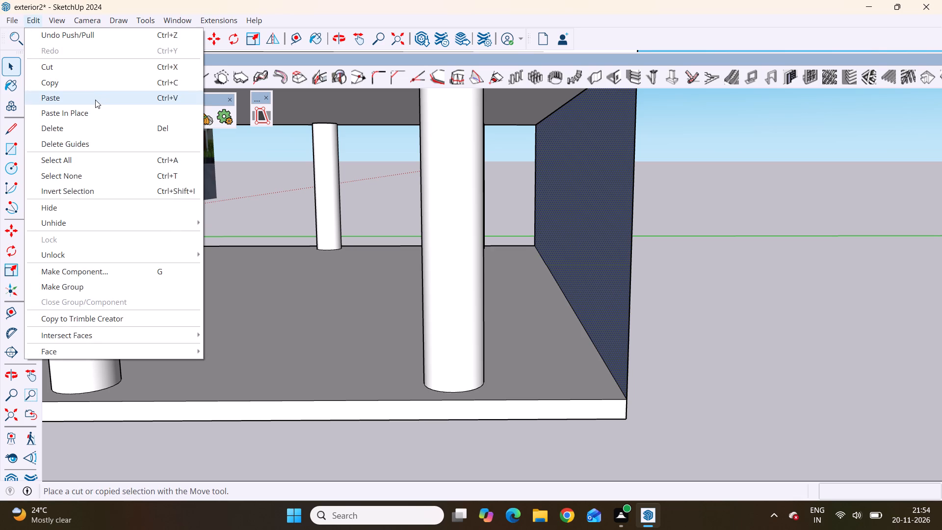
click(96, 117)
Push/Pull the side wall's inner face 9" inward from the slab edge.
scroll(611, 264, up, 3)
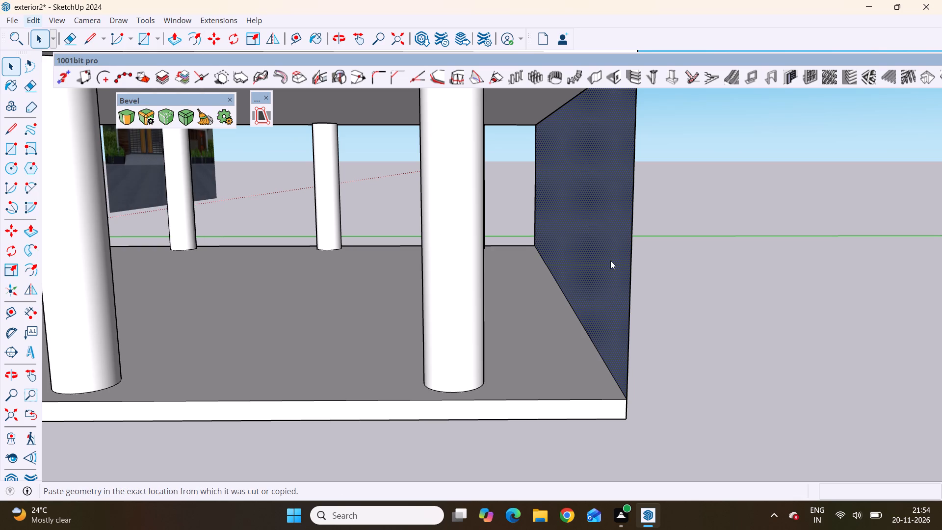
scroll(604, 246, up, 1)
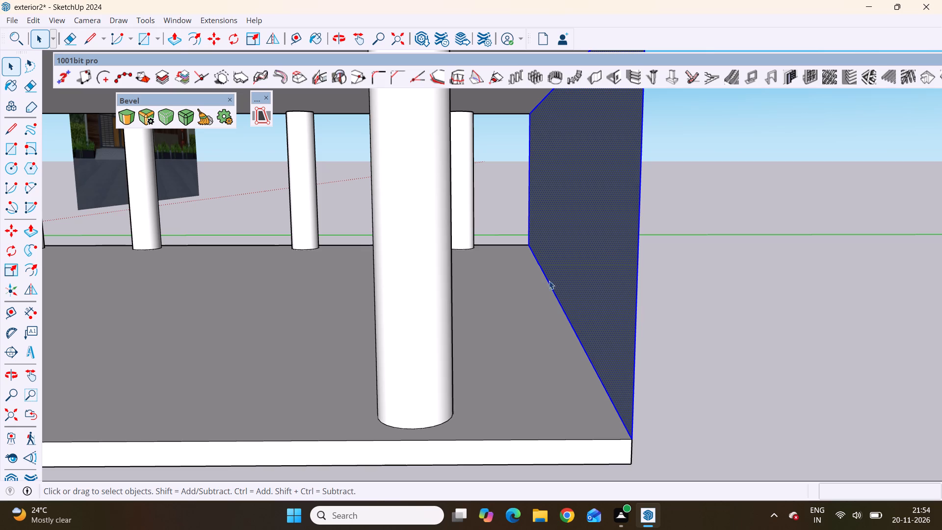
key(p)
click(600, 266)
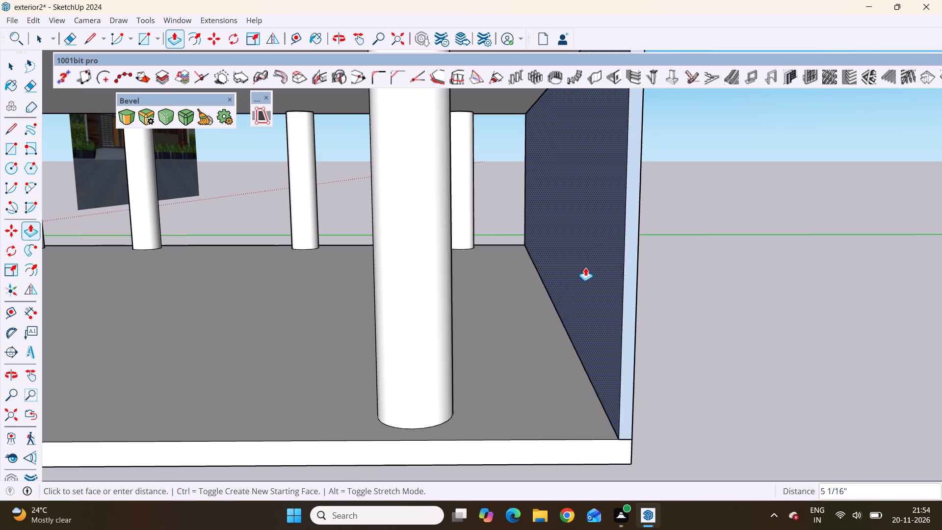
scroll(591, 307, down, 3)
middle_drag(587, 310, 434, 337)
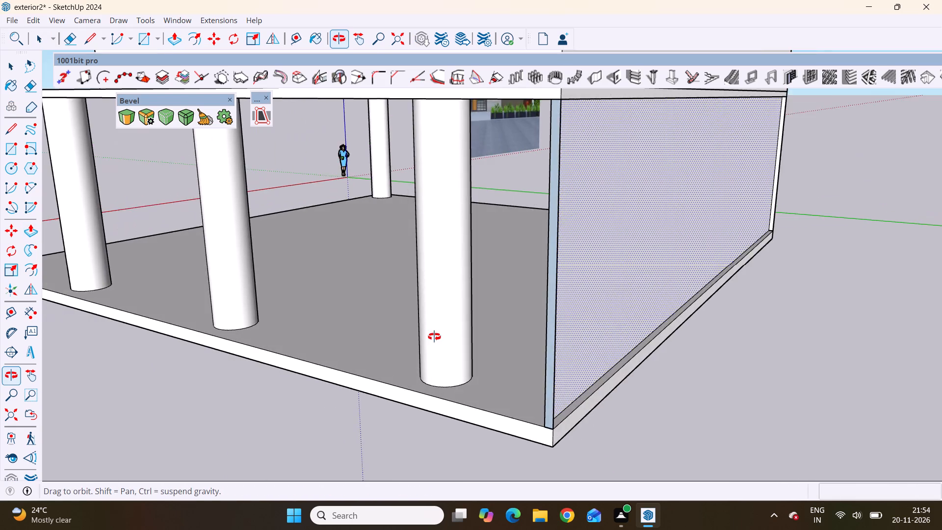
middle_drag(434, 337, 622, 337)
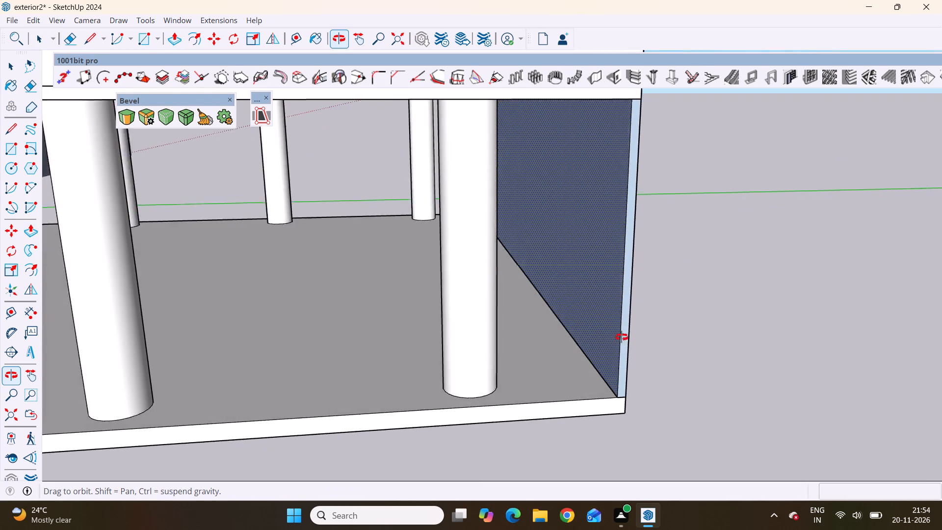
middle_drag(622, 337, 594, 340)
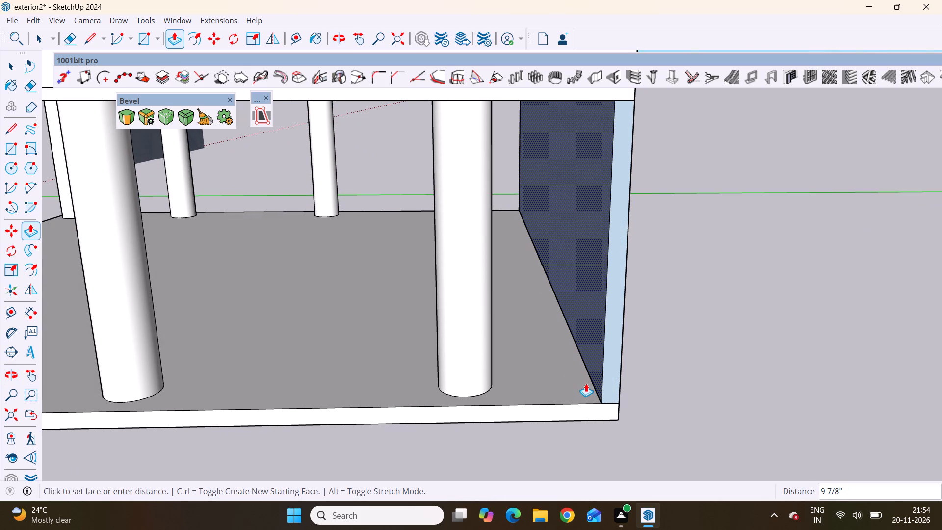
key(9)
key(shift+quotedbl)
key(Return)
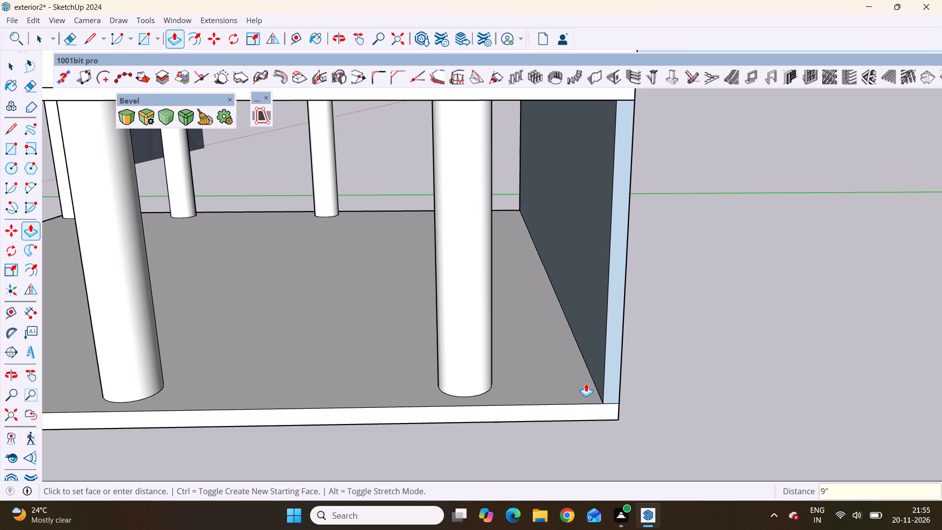
Examine the outer side of the ground floor side wall and its recess between the base and upper slabs.
scroll(585, 348, down, 5)
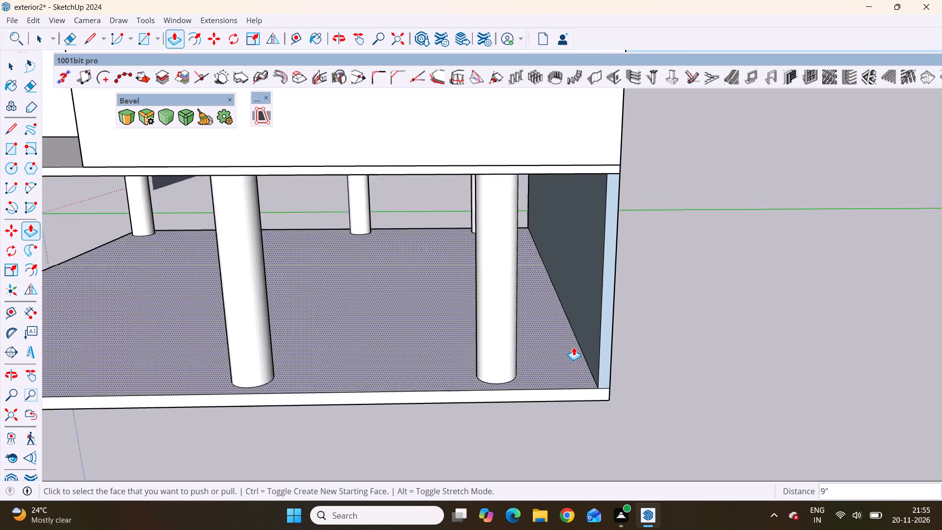
scroll(574, 347, down, 3)
middle_drag(619, 368, 424, 362)
scroll(434, 375, up, 1)
key(space)
scroll(527, 216, up, 3)
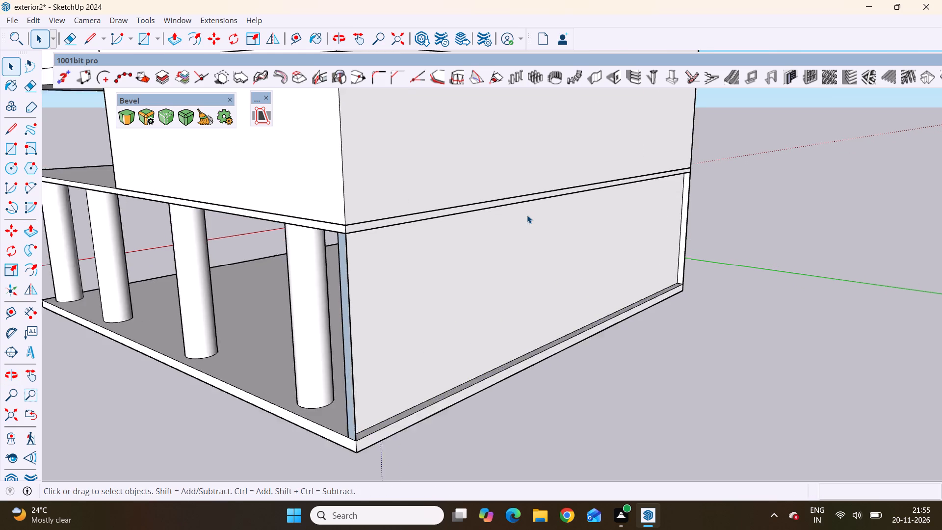
scroll(527, 215, up, 1)
scroll(429, 179, down, 4)
middle_drag(387, 257, 344, 185)
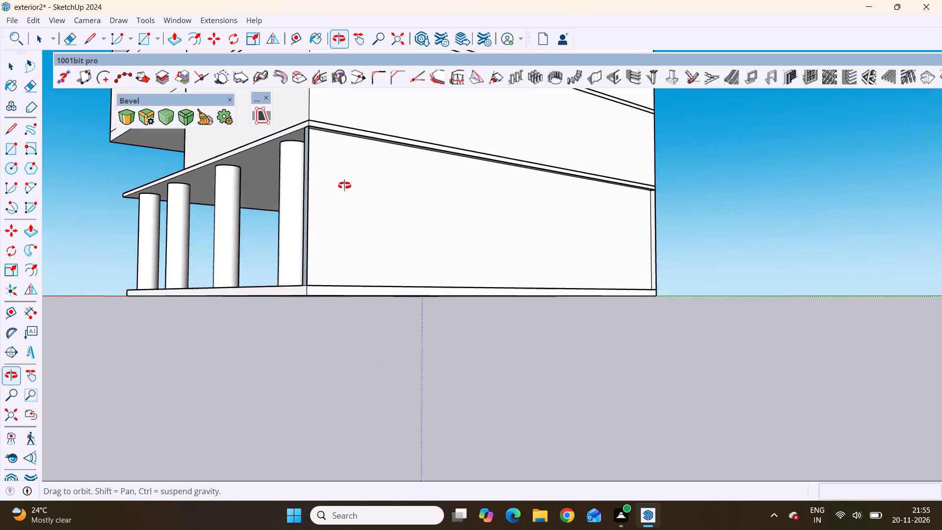
middle_drag(344, 185, 344, 186)
Draw a 51' 6" by 13' 8" rectangle over the recessed wall, from the upper slab's bottom corner to the base slab's opposite top corner.
scroll(277, 120, up, 19)
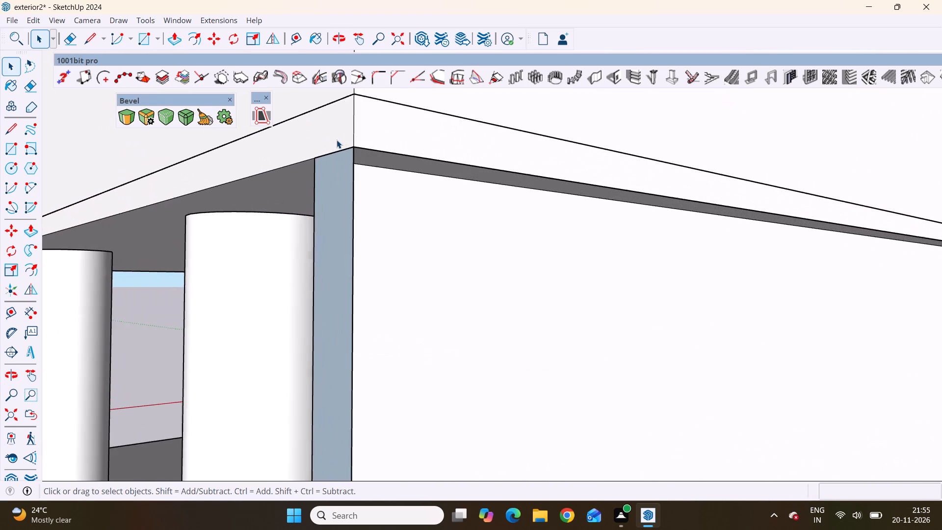
scroll(337, 140, up, 4)
key(r)
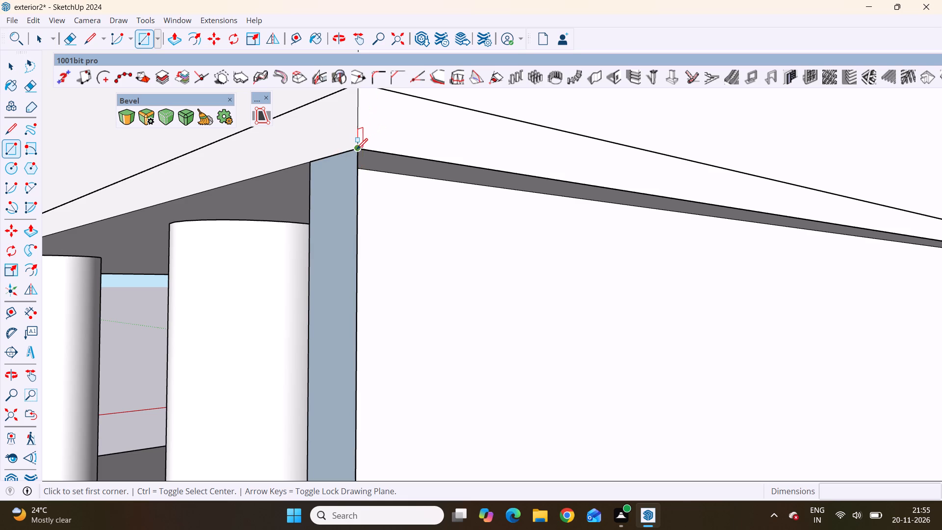
scroll(356, 150, up, 9)
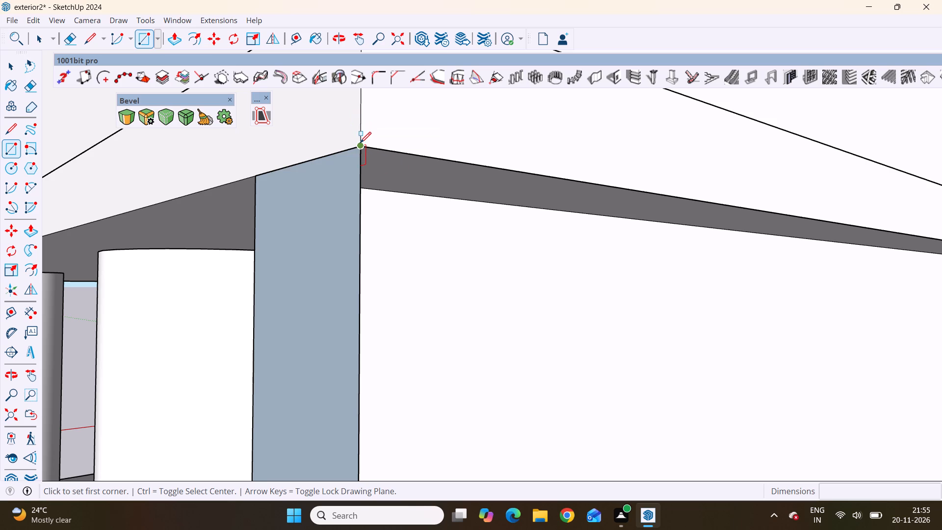
drag(360, 146, 367, 173)
scroll(369, 213, down, 12)
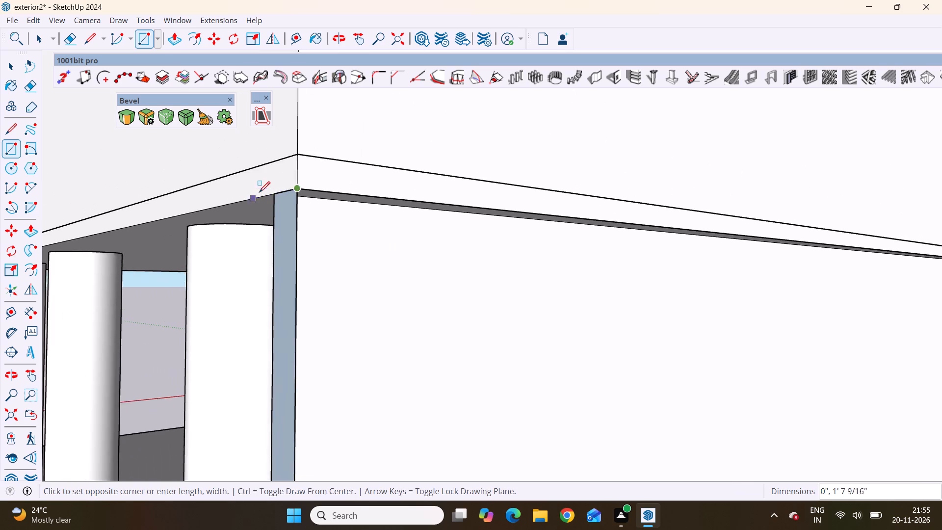
scroll(259, 192, down, 20)
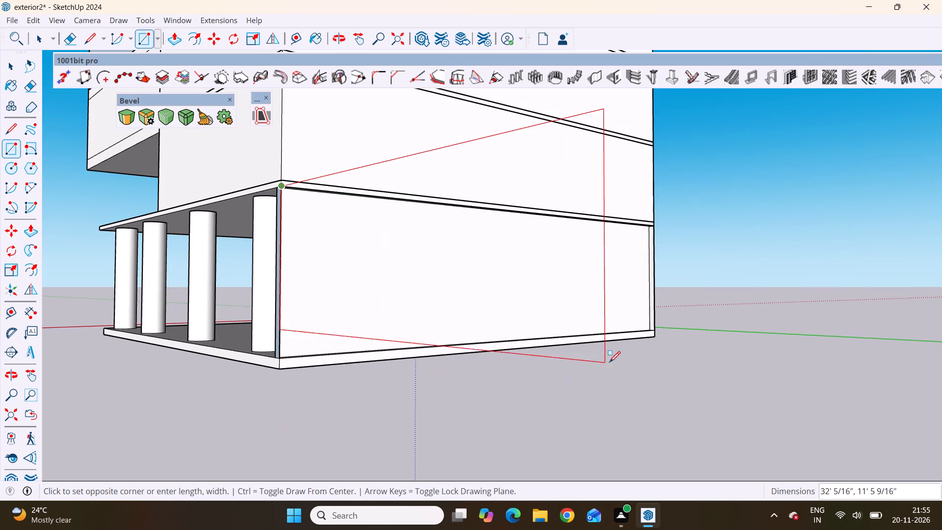
middle_drag(674, 372, 576, 411)
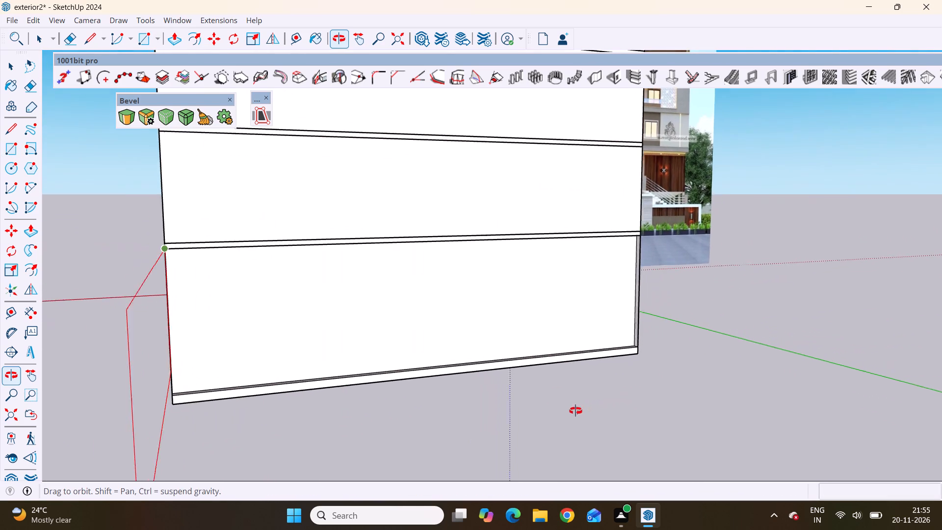
middle_drag(576, 411, 552, 414)
scroll(627, 357, up, 6)
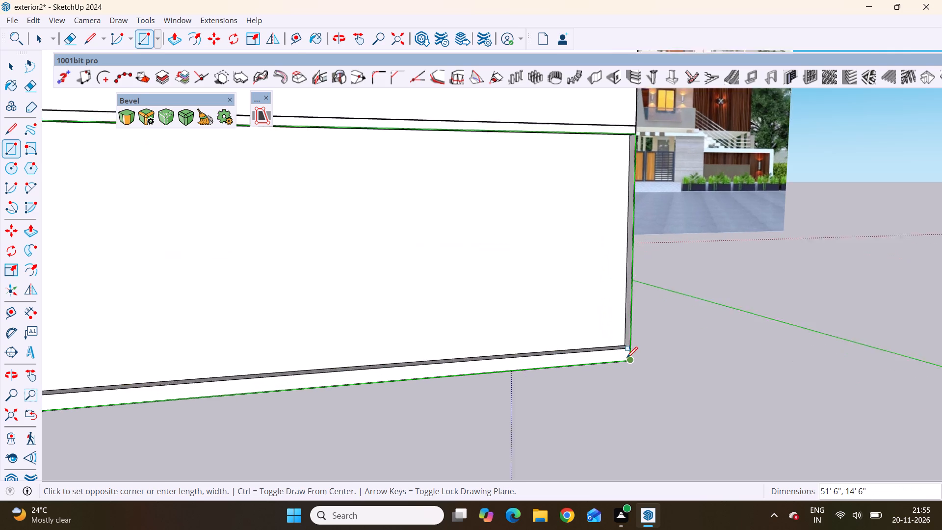
scroll(627, 358, up, 16)
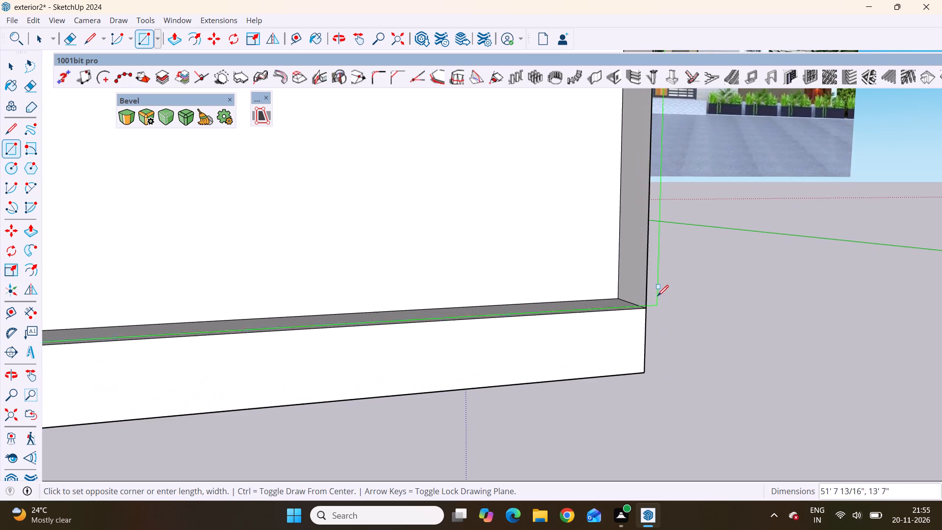
click(646, 307)
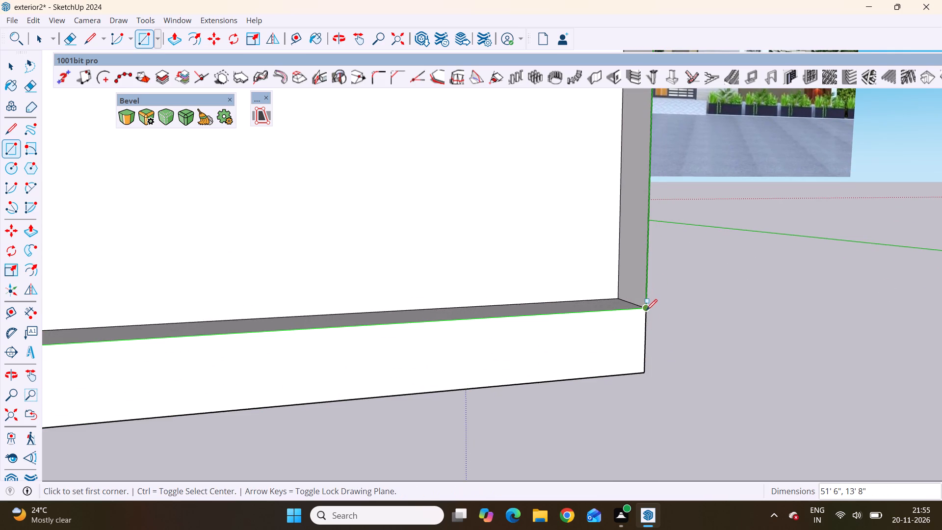
scroll(643, 340, down, 19)
scroll(660, 365, down, 4)
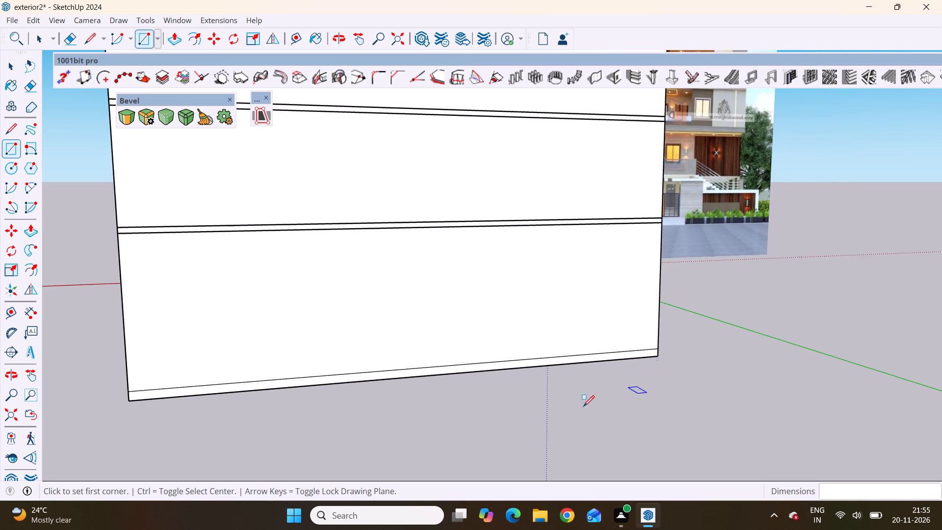
scroll(197, 382, up, 4)
key(space)
scroll(157, 430, up, 3)
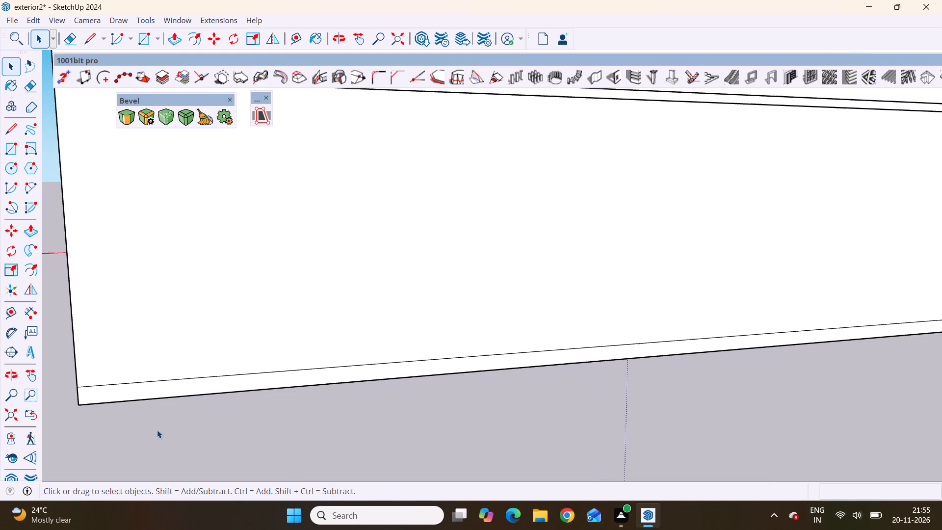
Delete the edge dividing the outer wall face from the base slab along the ground floor's walled side.
scroll(157, 430, up, 2)
click(118, 379)
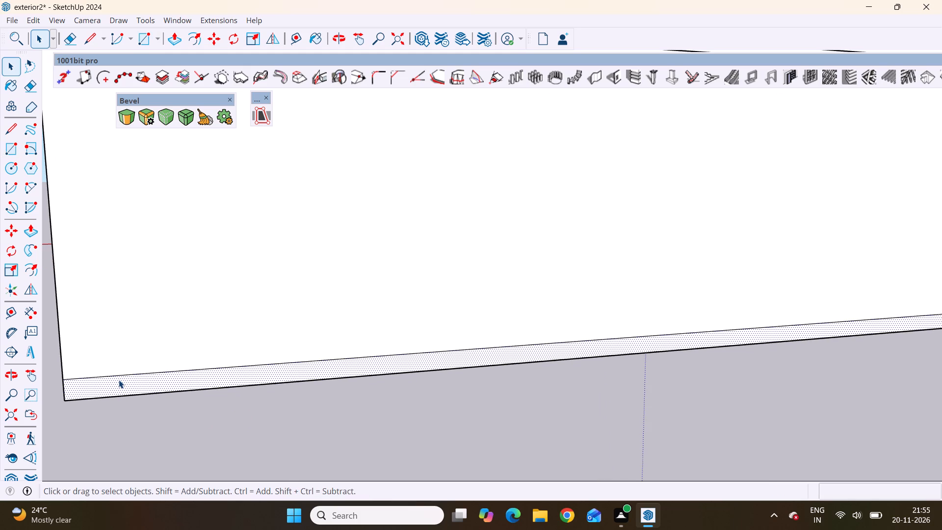
click(122, 376)
scroll(122, 376, down, 7)
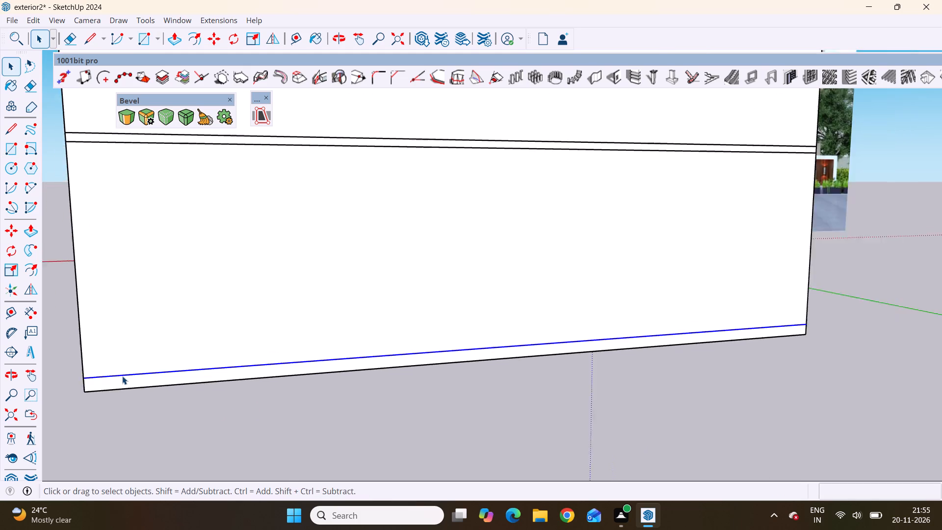
scroll(122, 376, down, 2)
scroll(596, 344, up, 13)
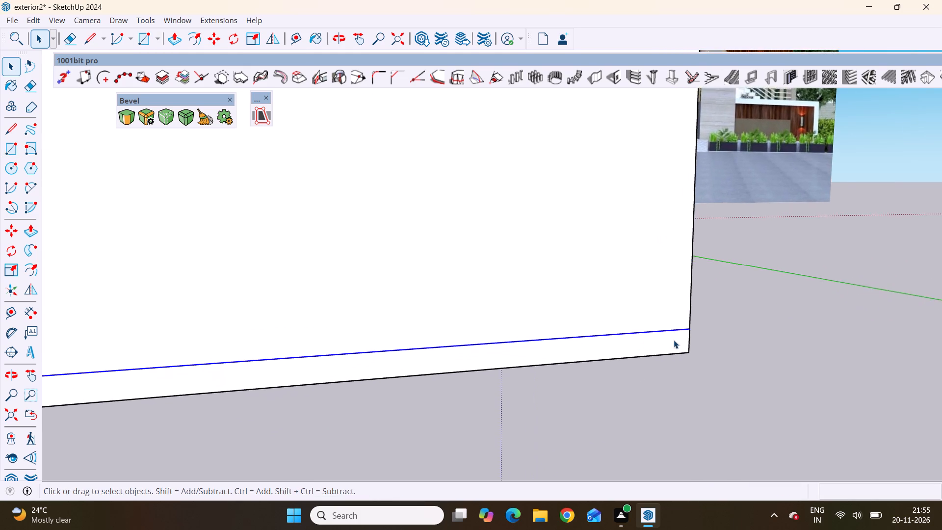
scroll(674, 340, up, 3)
key(Delete)
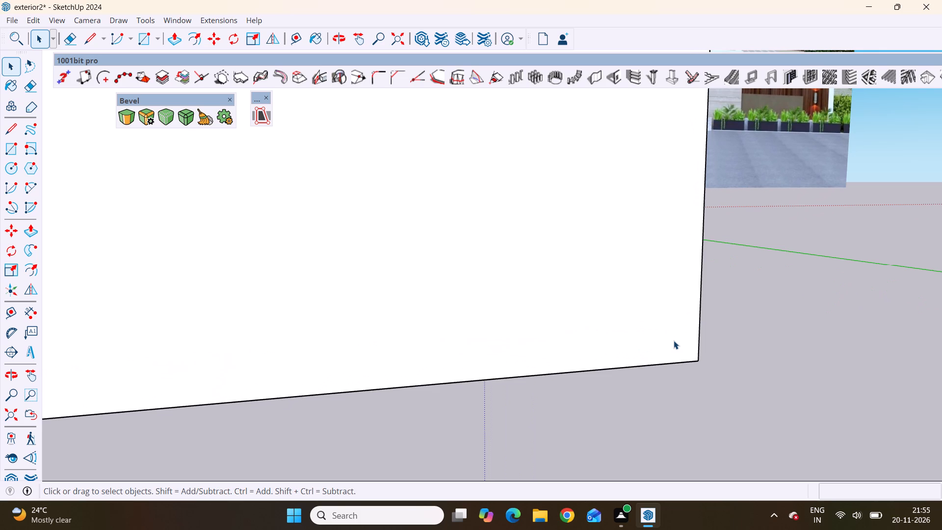
Reverse the blue narrow end face of the ground floor side wall, above the base slab's corner.
scroll(576, 341, down, 20)
scroll(576, 341, down, 3)
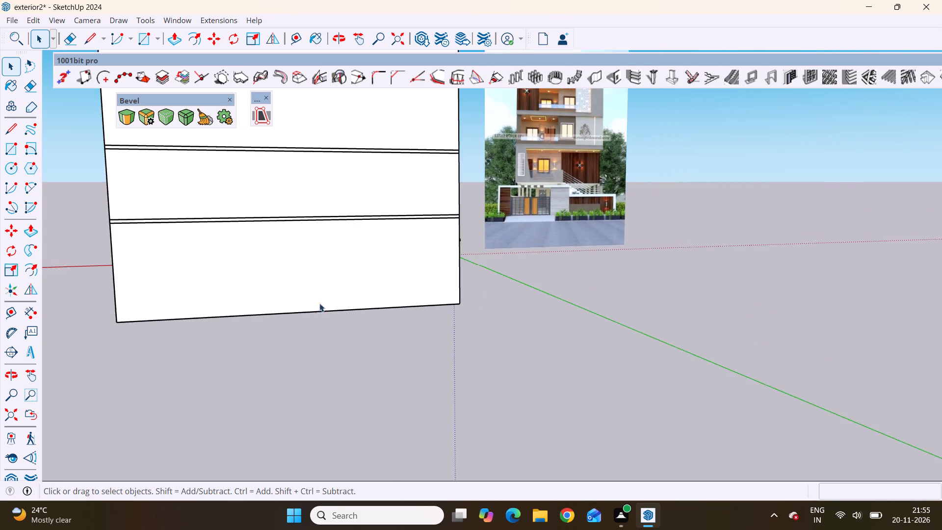
scroll(319, 303, down, 5)
middle_drag(263, 343, 570, 342)
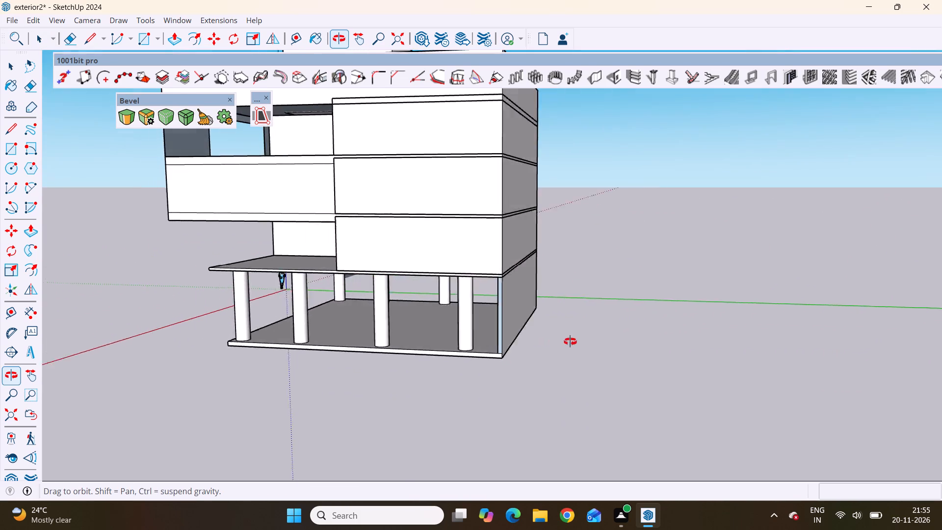
middle_drag(570, 342, 604, 346)
scroll(564, 346, up, 17)
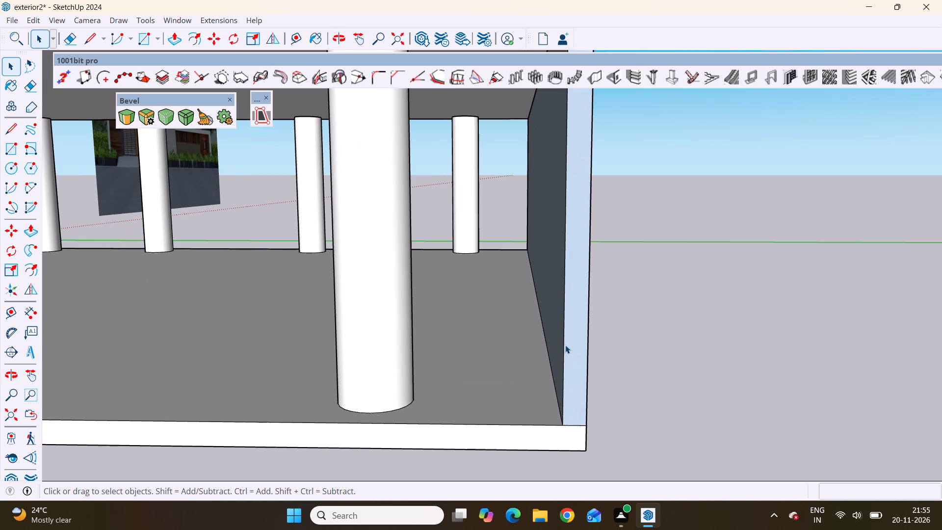
click(571, 343)
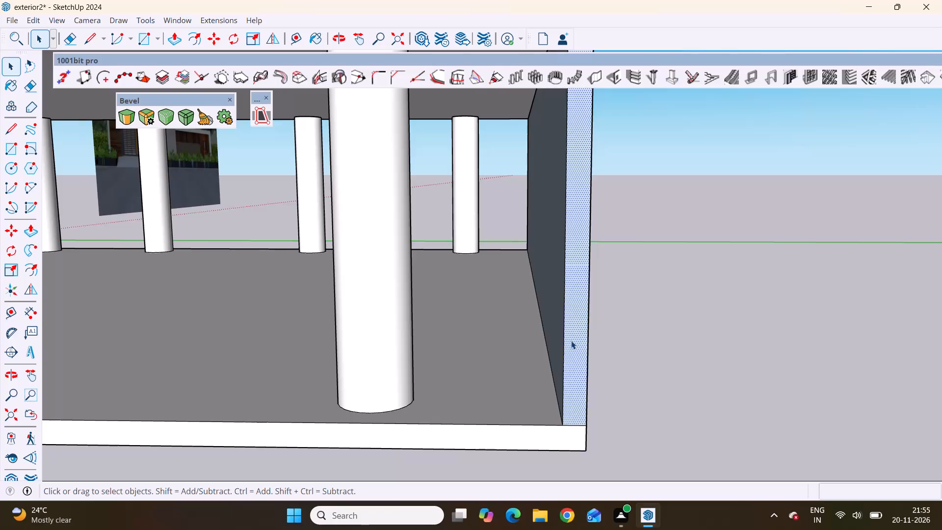
right_click(571, 341)
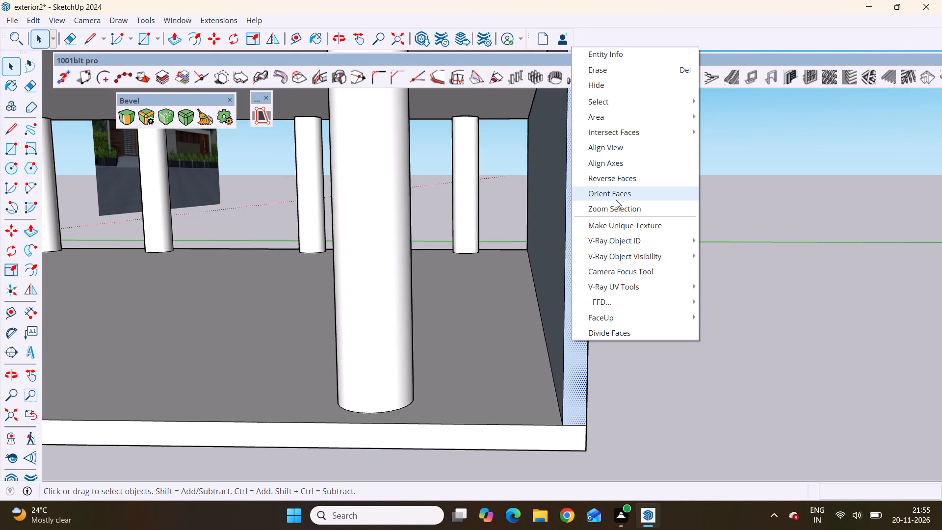
click(611, 182)
Reverse the ground floor side wall's large inner face, behind the columns.
scroll(561, 299, down, 3)
middle_drag(548, 306, 600, 322)
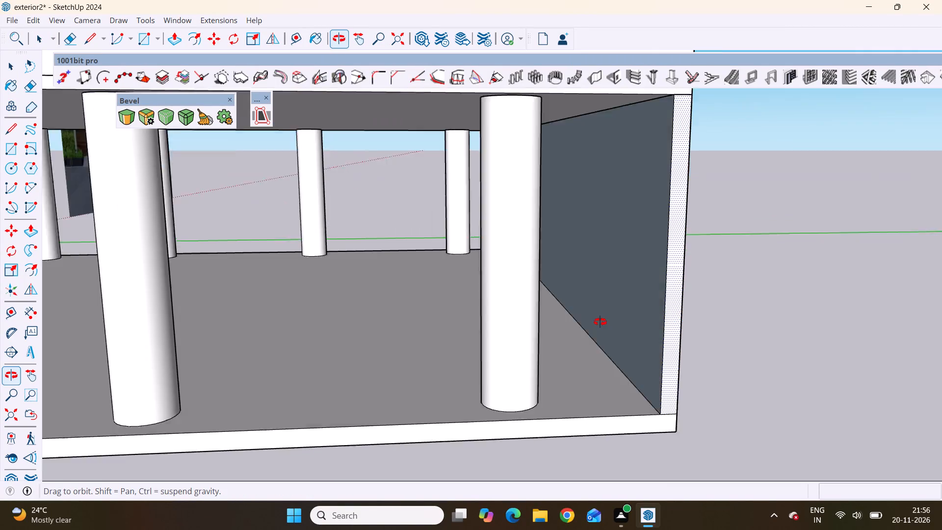
middle_drag(600, 322, 571, 319)
scroll(582, 308, up, 4)
click(601, 300)
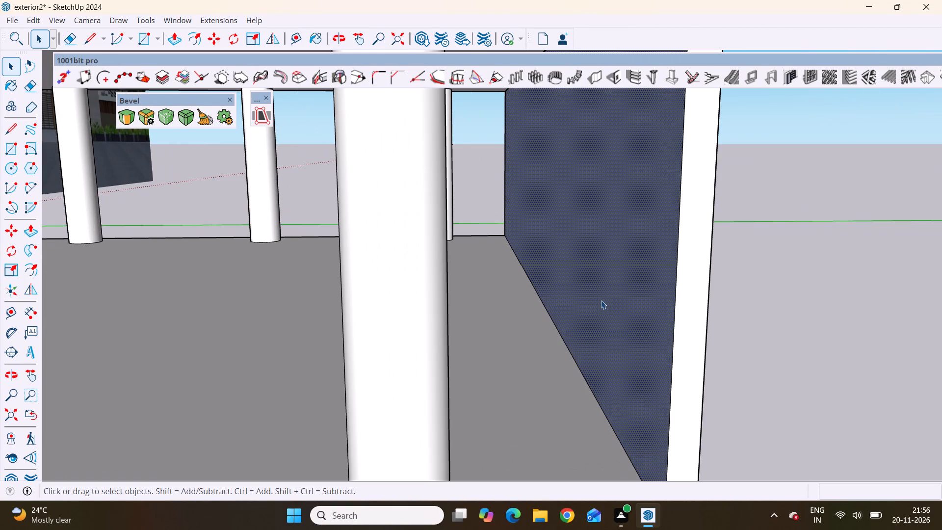
right_click(601, 297)
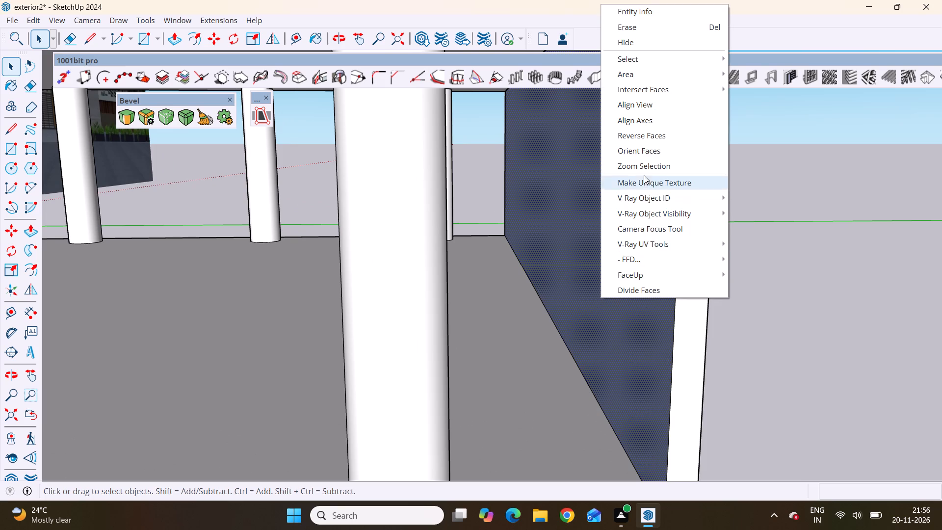
click(634, 140)
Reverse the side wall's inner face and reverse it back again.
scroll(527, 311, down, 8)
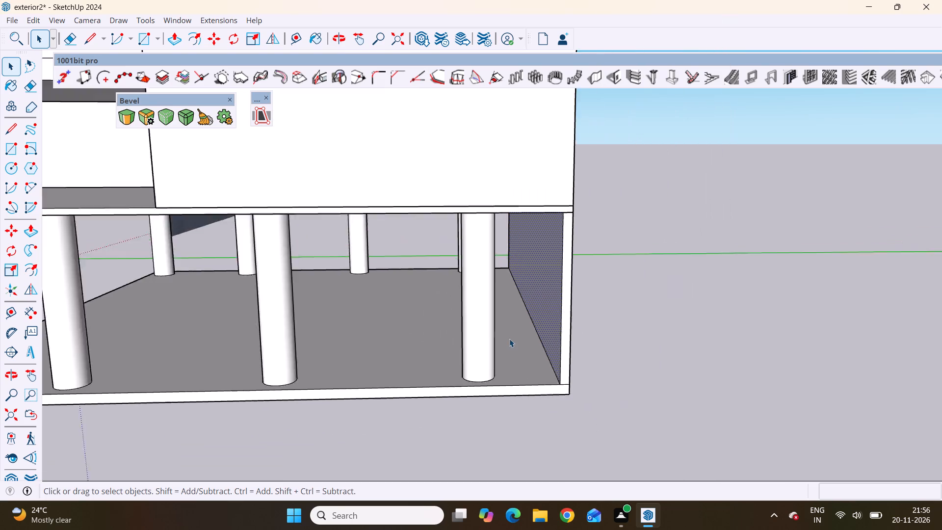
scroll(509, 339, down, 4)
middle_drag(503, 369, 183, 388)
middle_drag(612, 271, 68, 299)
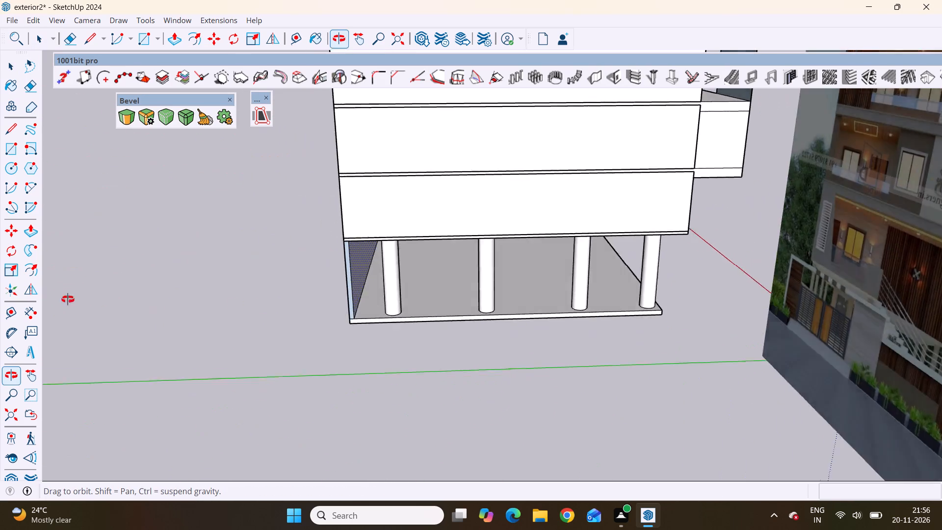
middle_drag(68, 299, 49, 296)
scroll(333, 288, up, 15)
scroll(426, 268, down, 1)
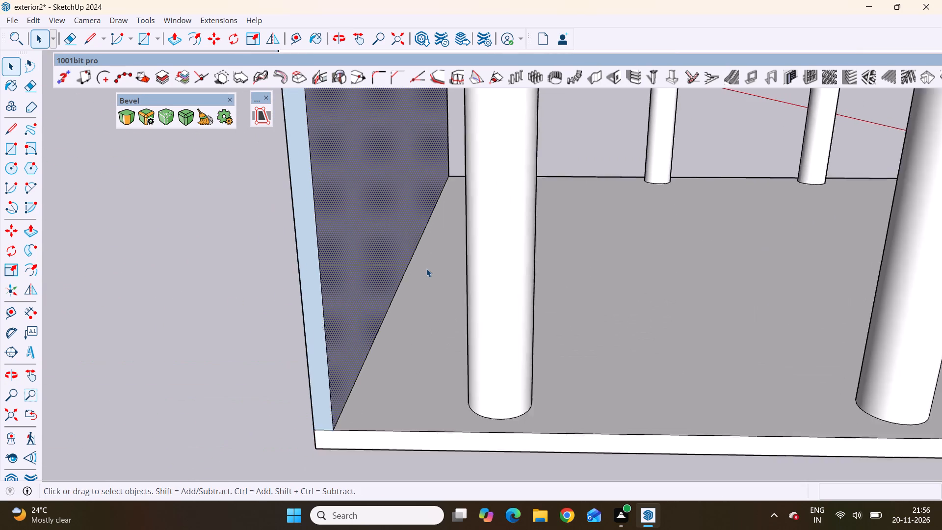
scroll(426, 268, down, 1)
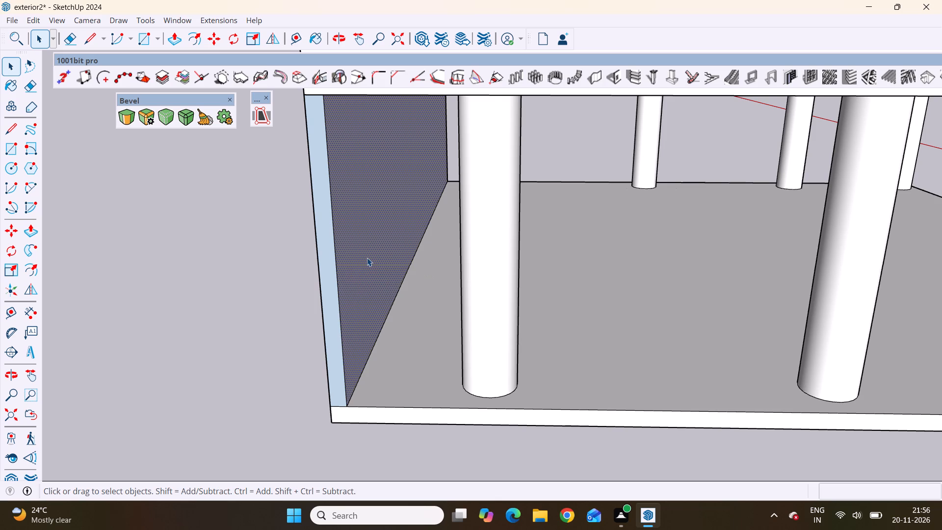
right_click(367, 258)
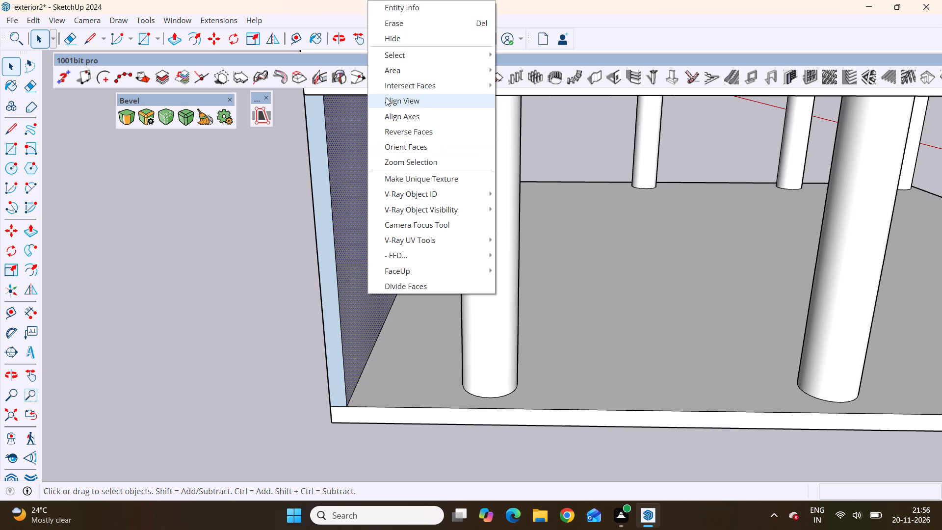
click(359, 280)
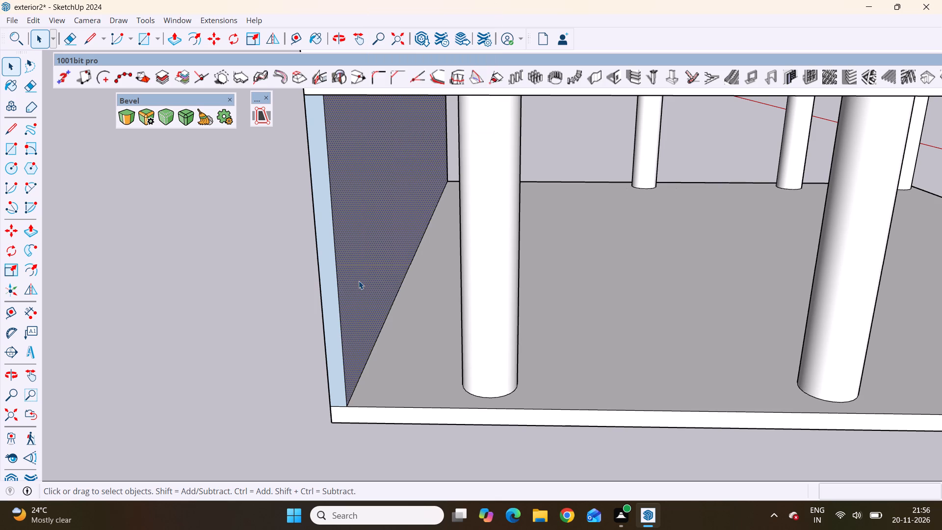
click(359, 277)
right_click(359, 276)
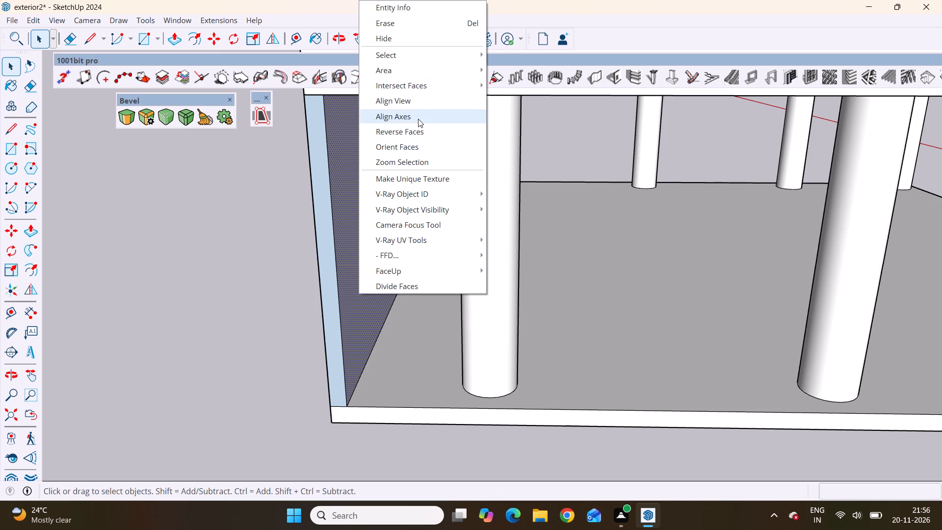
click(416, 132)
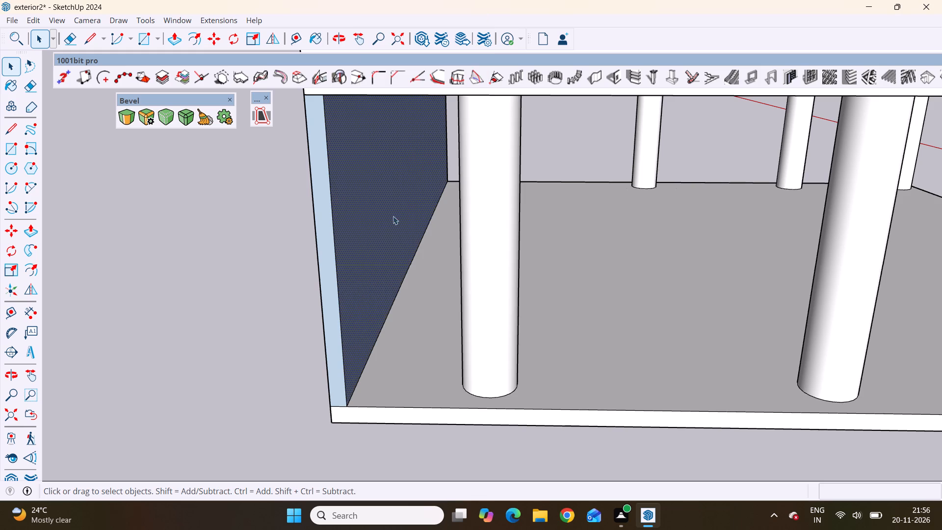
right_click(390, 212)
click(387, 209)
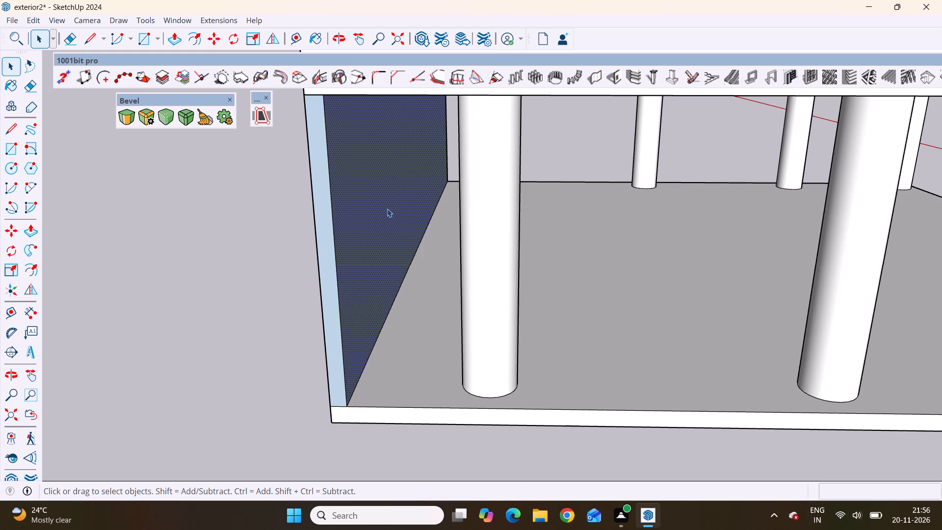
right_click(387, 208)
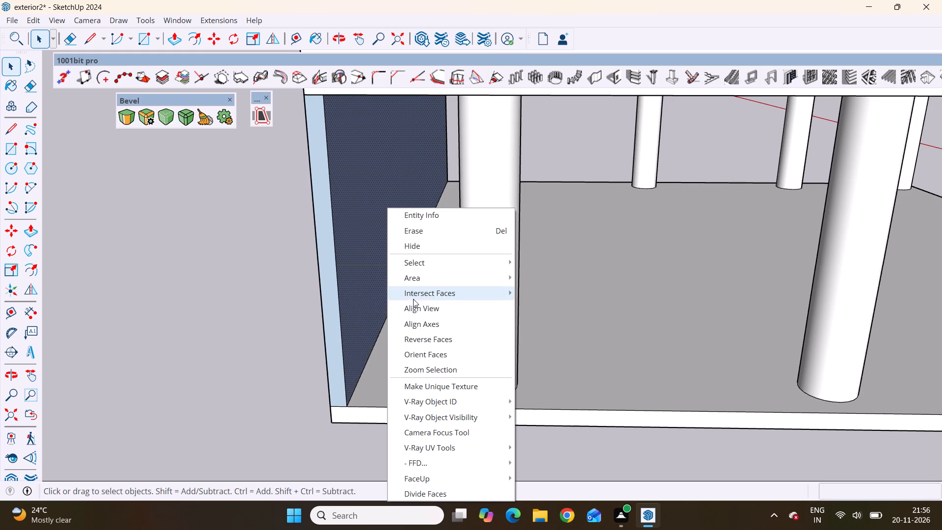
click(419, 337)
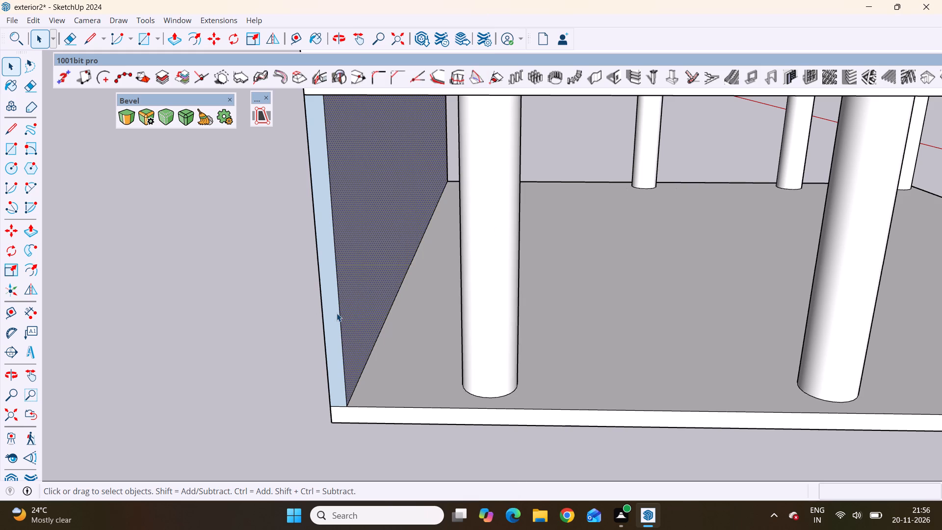
Reverse the blue narrow face at the opposite end of the ground floor side wall.
click(330, 311)
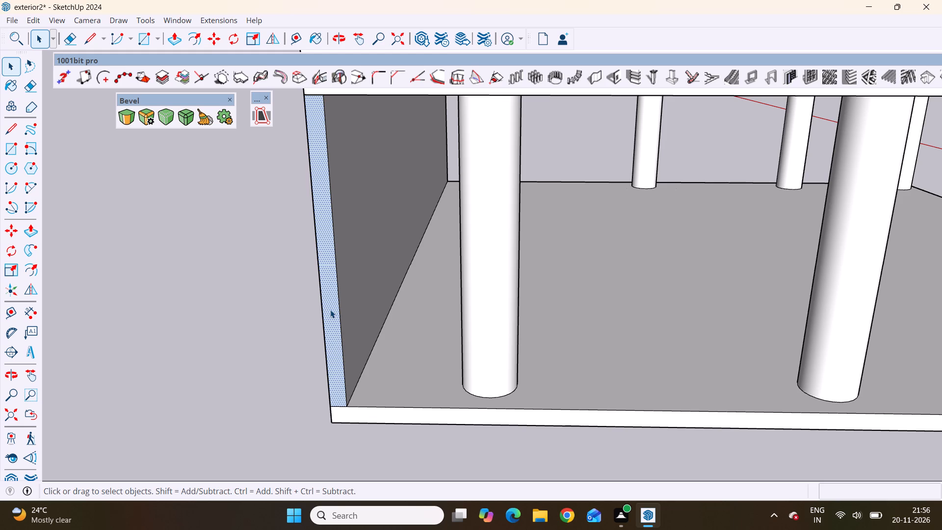
right_click(330, 310)
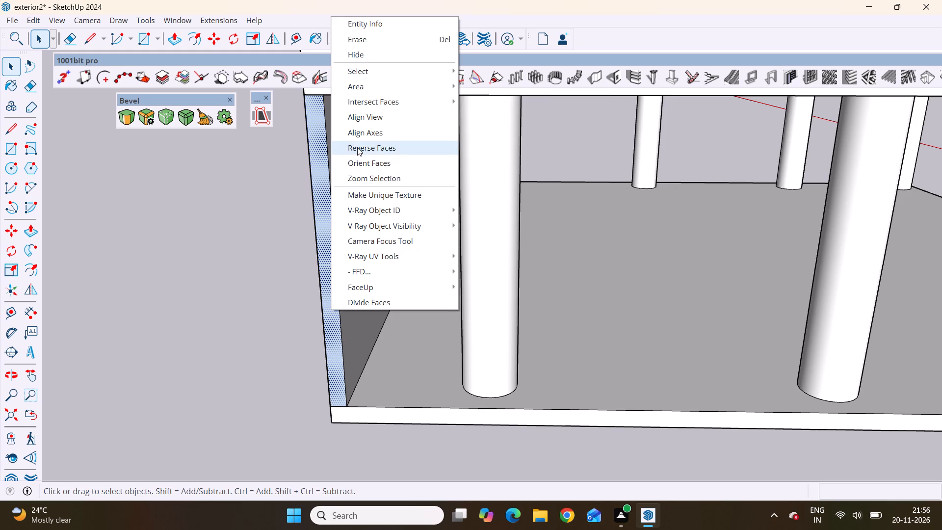
click(357, 147)
Examine the whole building from the front and compare its floors and balconies with the reference elevation image.
scroll(298, 273, down, 14)
middle_drag(345, 338, 621, 300)
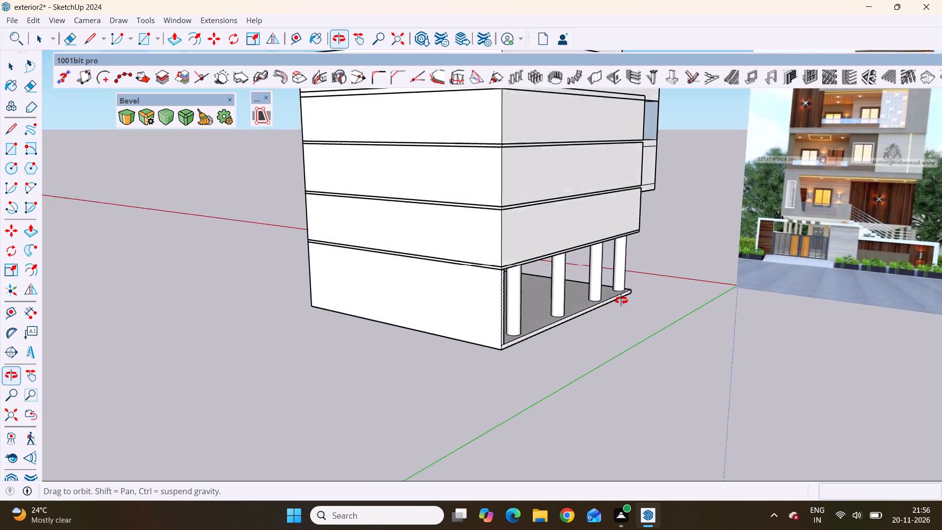
middle_drag(621, 300, 91, 328)
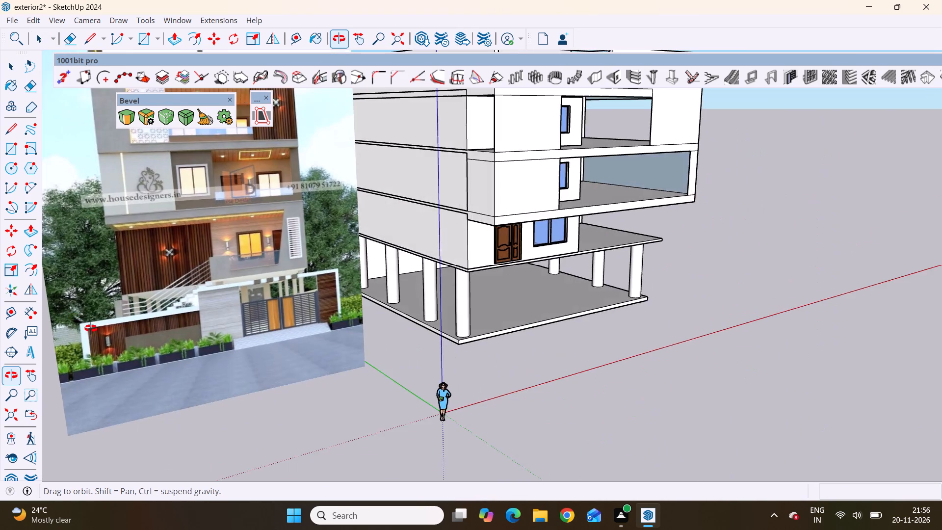
middle_drag(91, 328, 0, 302)
scroll(3, 222, down, 9)
scroll(303, 197, down, 3)
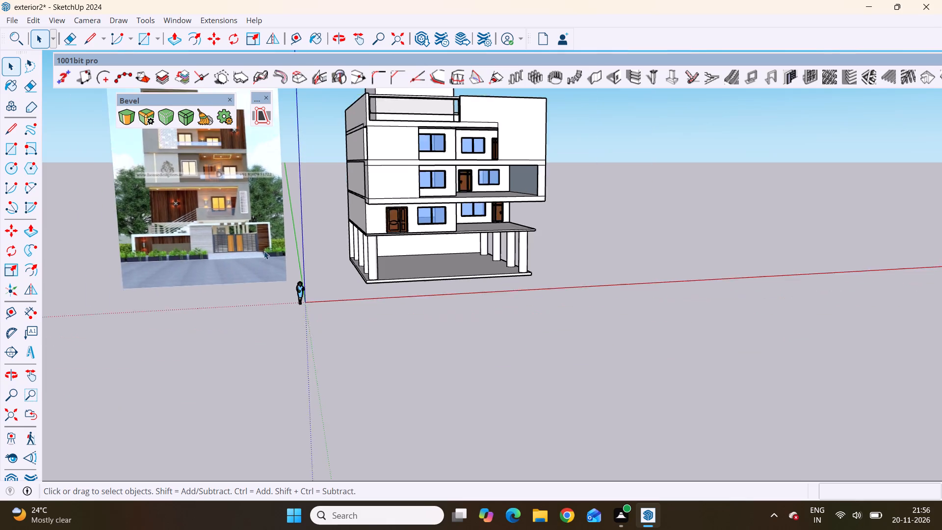
scroll(264, 251, down, 5)
middle_drag(485, 224, 350, 258)
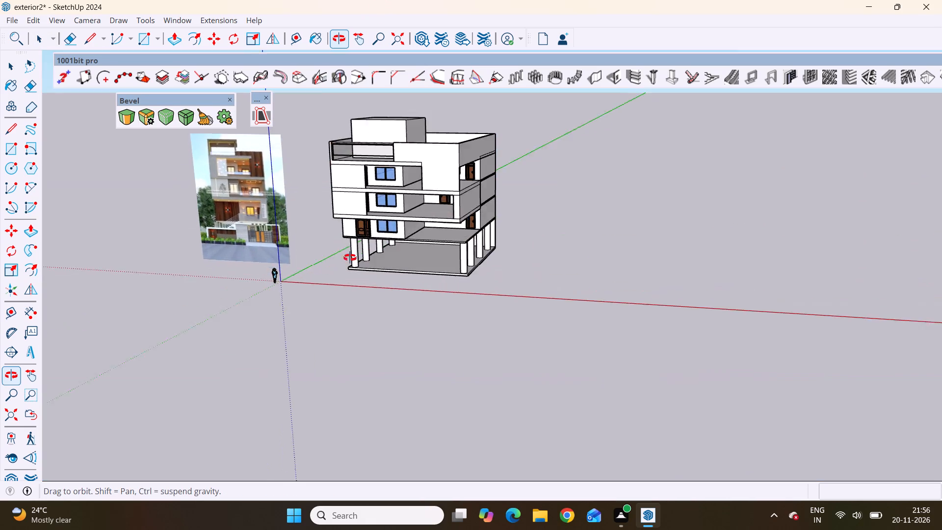
middle_drag(350, 258, 438, 253)
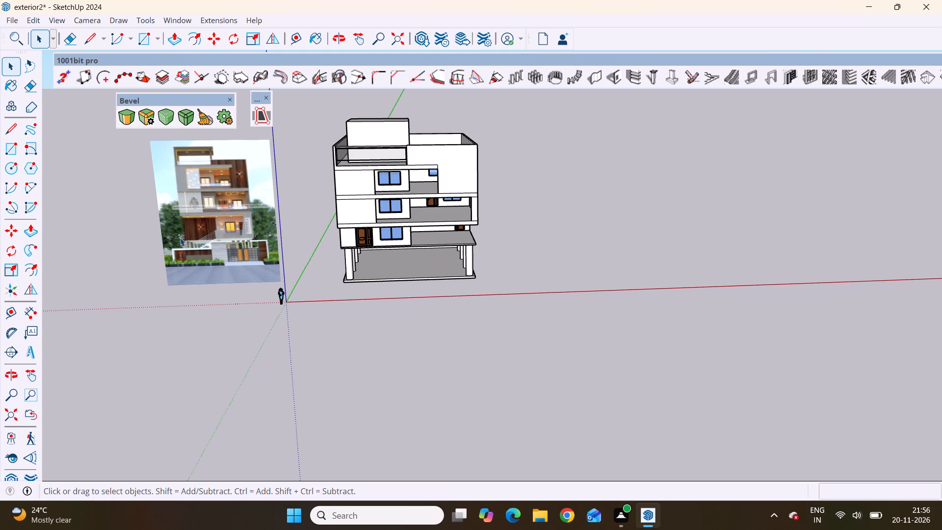
scroll(186, 173, up, 6)
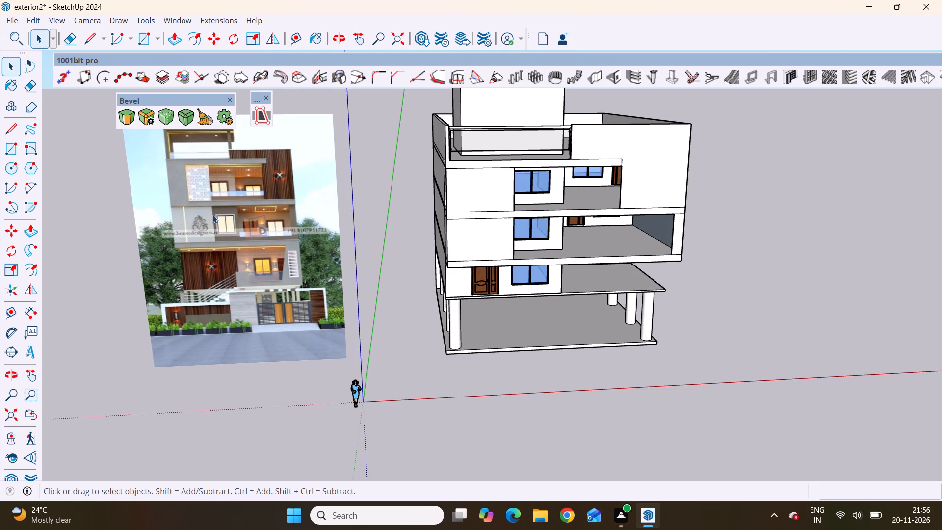
scroll(514, 231, up, 1)
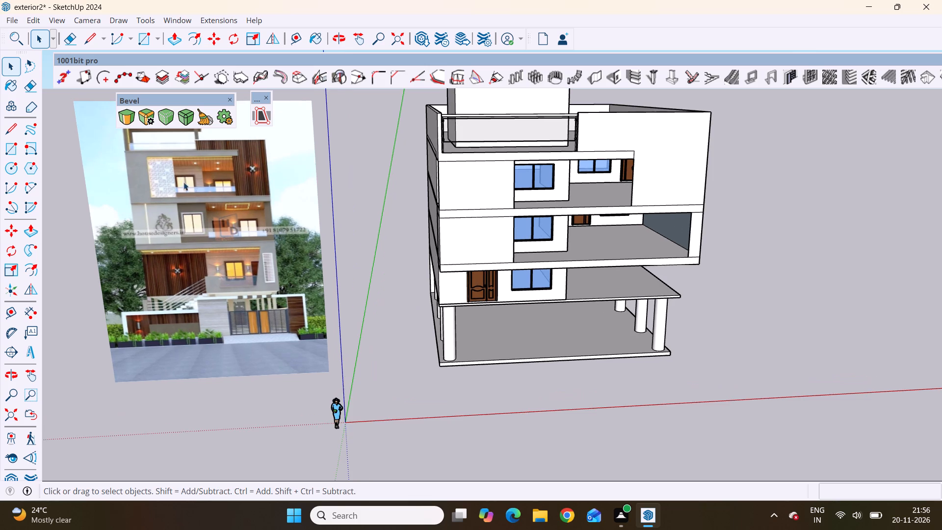
scroll(169, 211, up, 8)
scroll(168, 212, down, 4)
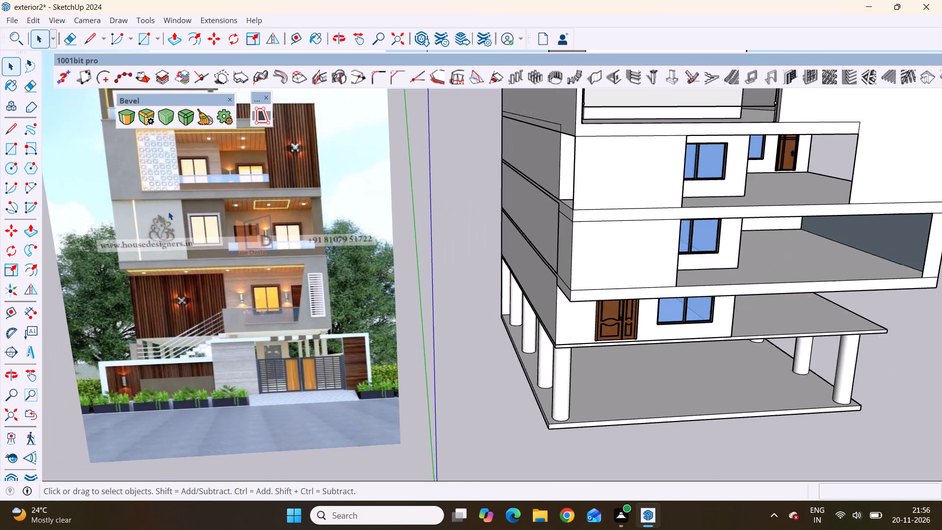
scroll(168, 212, down, 4)
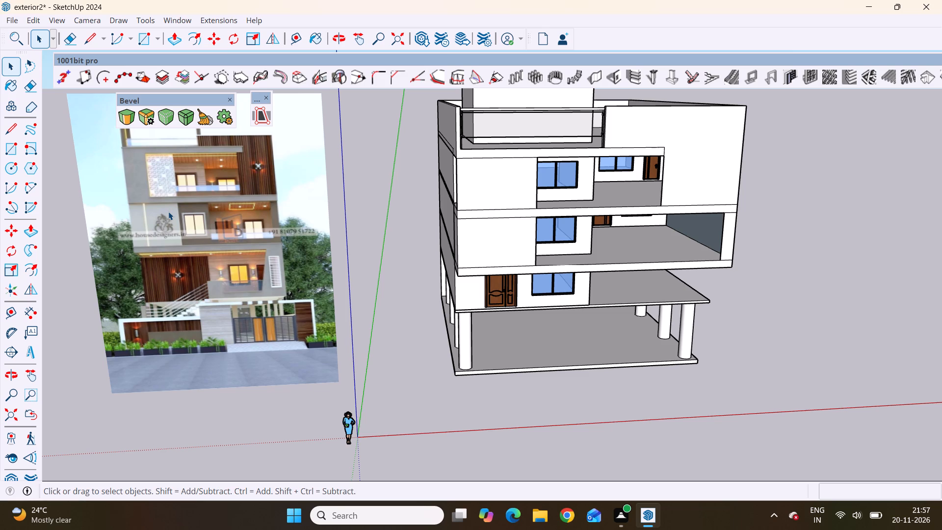
scroll(690, 170, up, 4)
scroll(683, 197, down, 8)
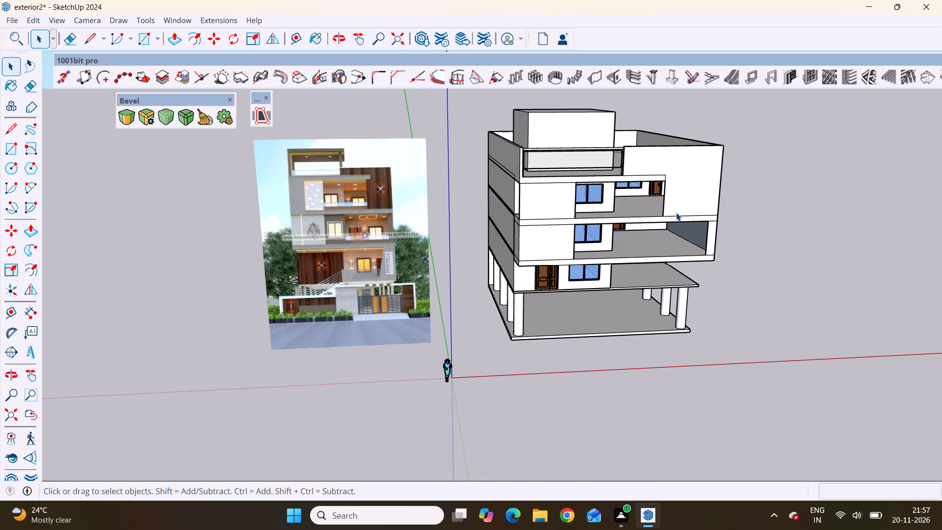
Examine the reference elevation image's lower floors, entrance gate and staircase against the modelled building.
scroll(605, 286, down, 1)
scroll(372, 289, up, 7)
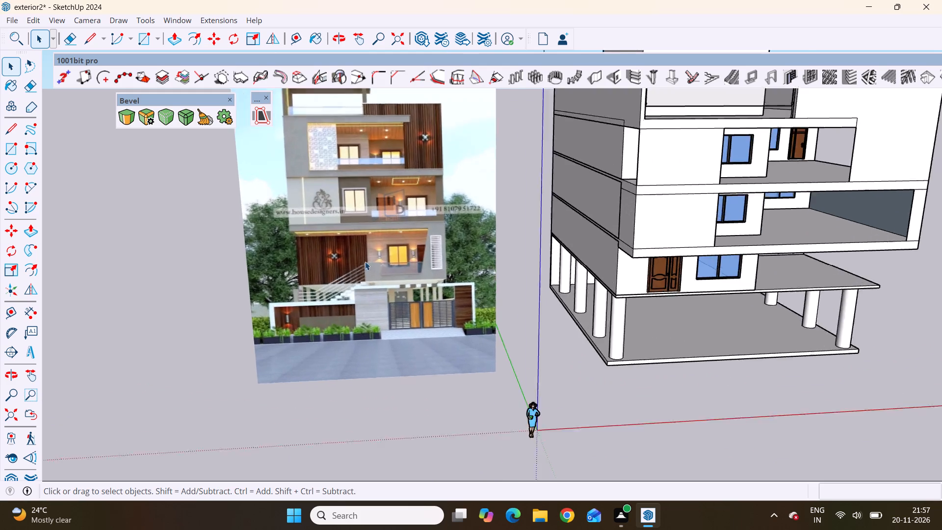
scroll(365, 262, up, 3)
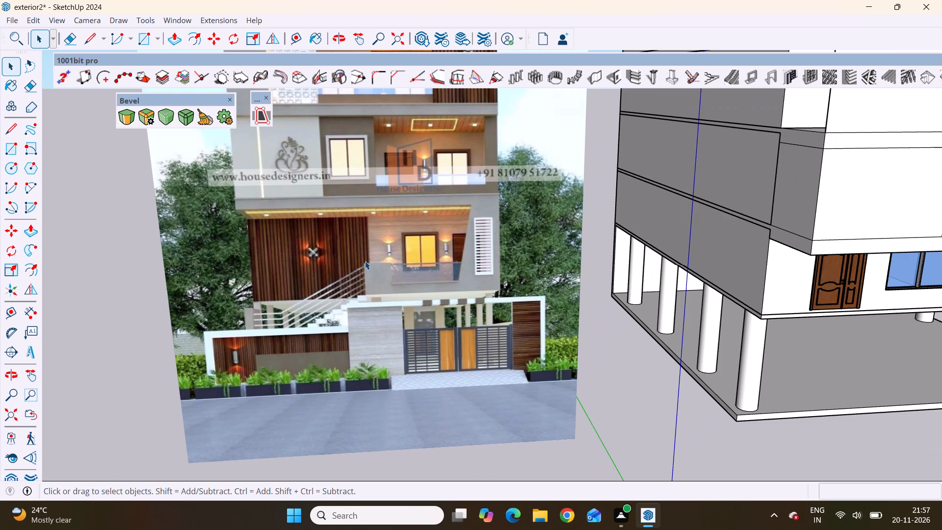
scroll(389, 293, down, 4)
middle_drag(434, 315, 522, 395)
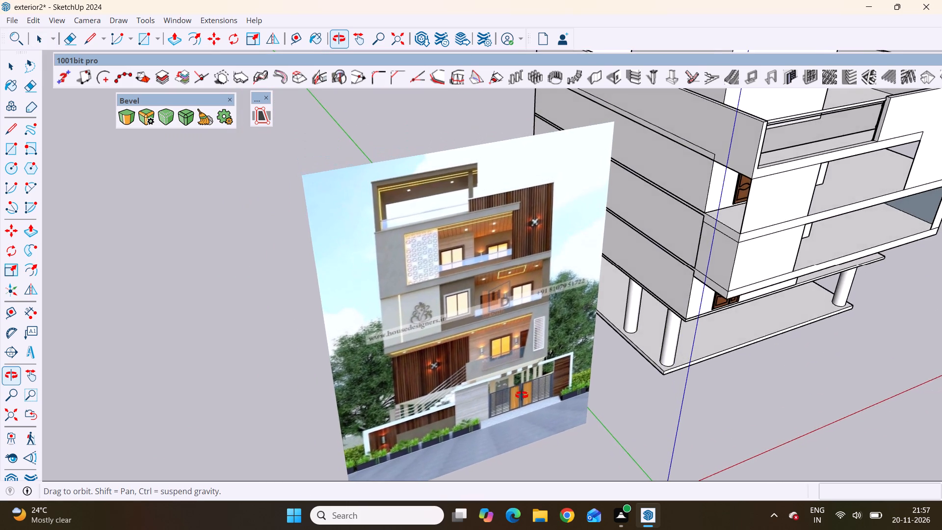
middle_drag(522, 395, 415, 331)
scroll(396, 324, down, 4)
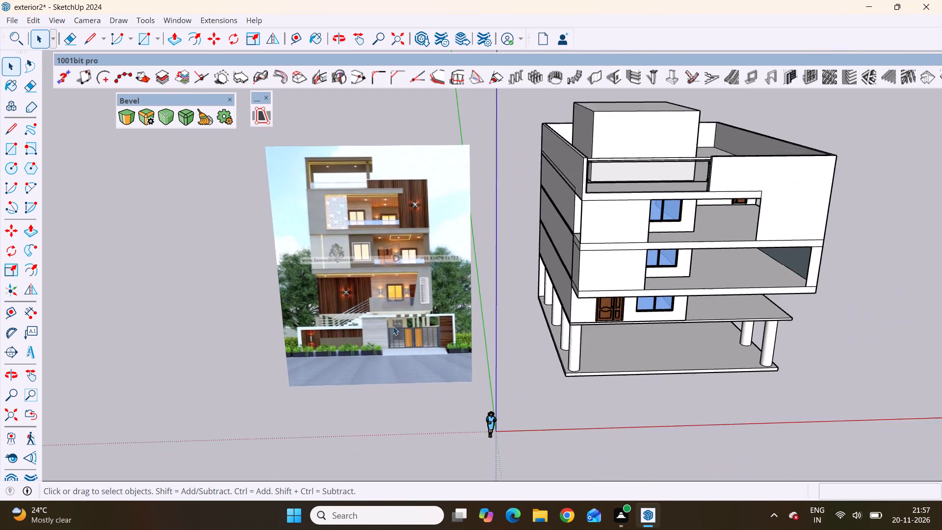
scroll(396, 357, down, 4)
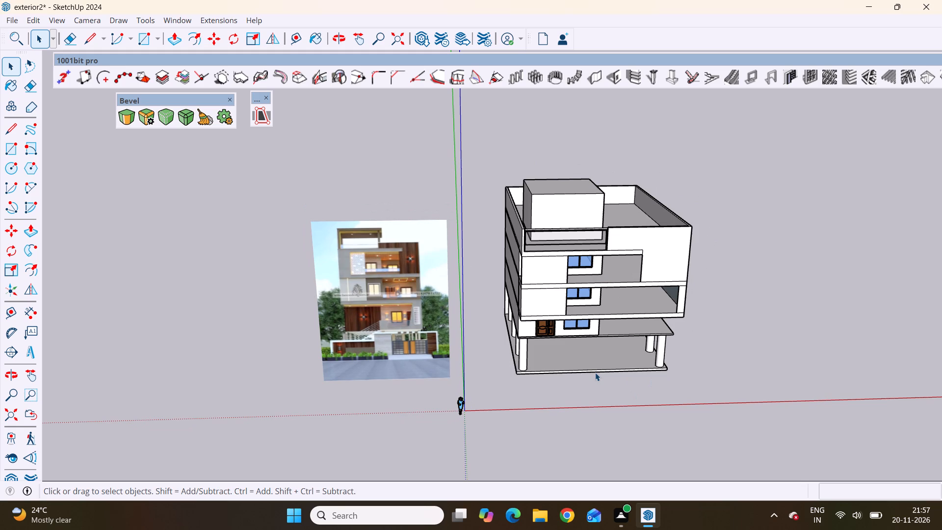
Extend the front edge of the slab directly above the columns outward 8' with Push/Pull, in line with the overhanging floor above.
scroll(590, 362, up, 9)
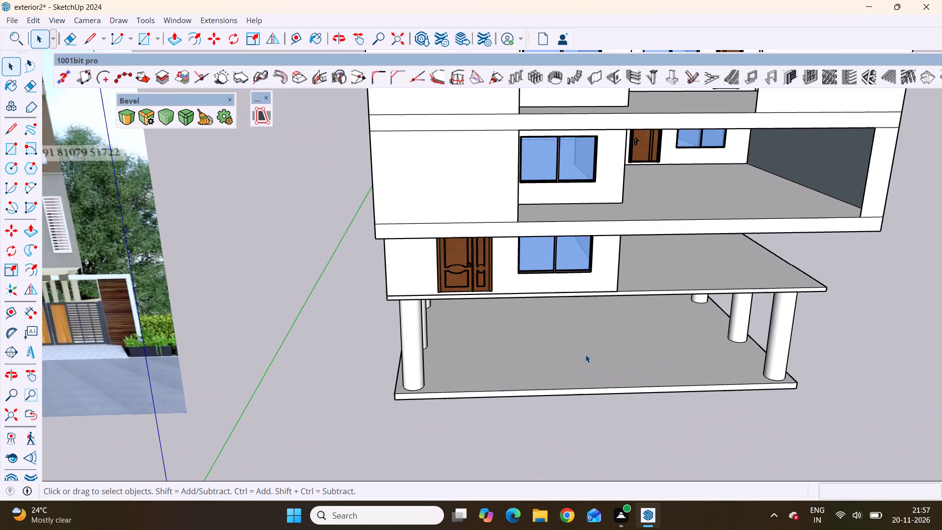
click(641, 292)
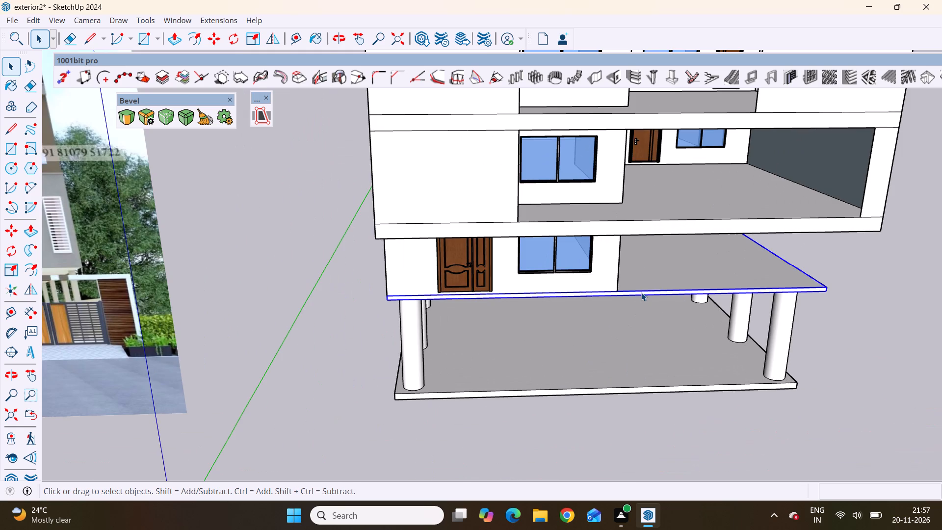
double_click(649, 295)
scroll(649, 295, up, 5)
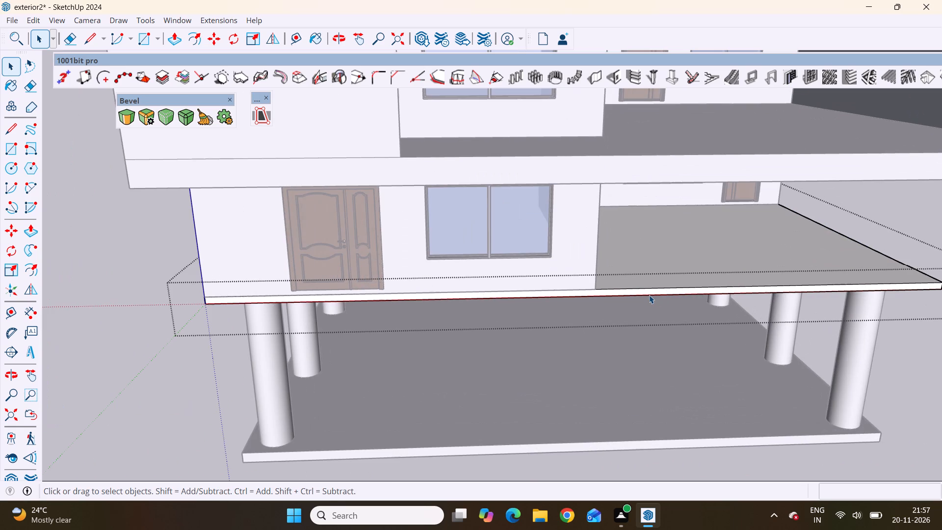
click(649, 293)
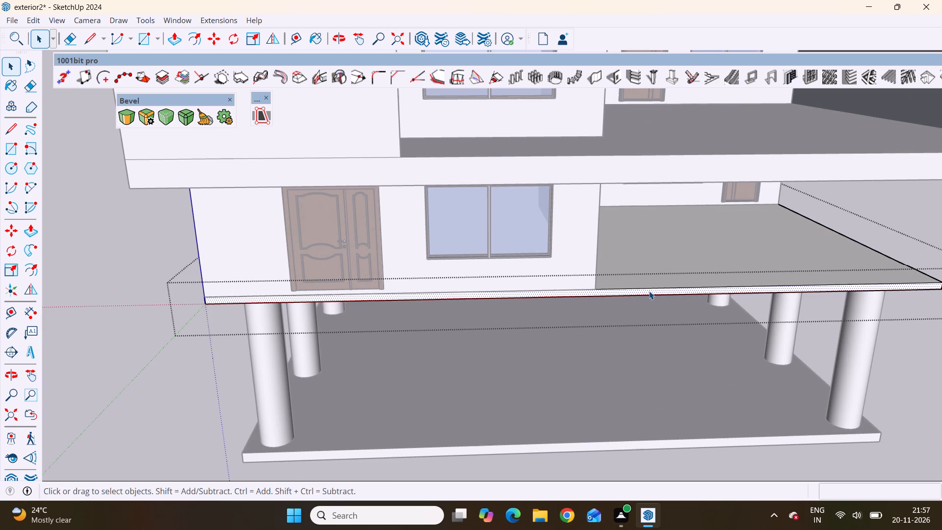
click(649, 291)
key(p)
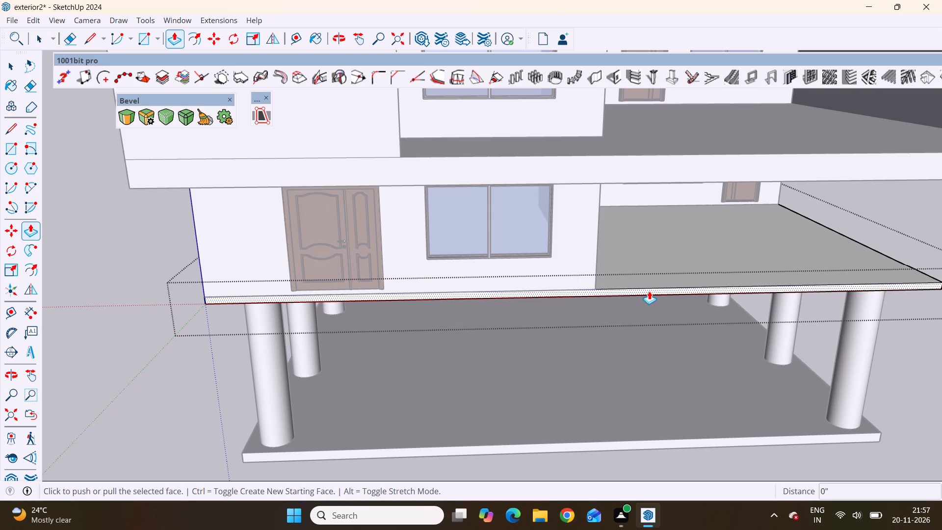
scroll(649, 291, up, 9)
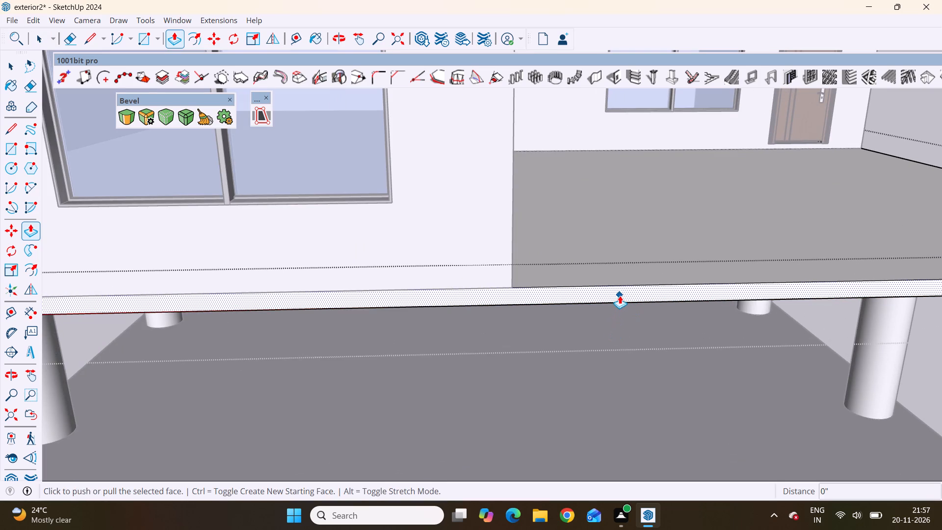
click(620, 295)
scroll(636, 278, down, 14)
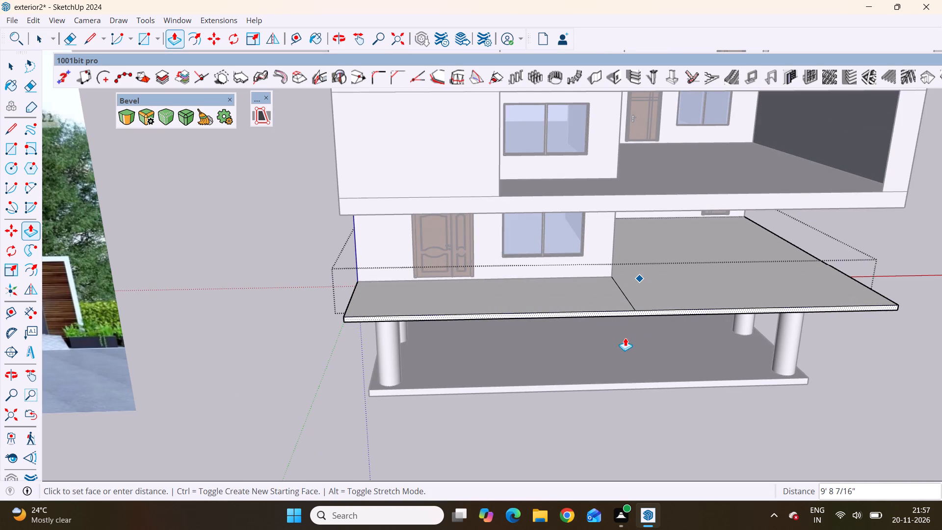
click(338, 212)
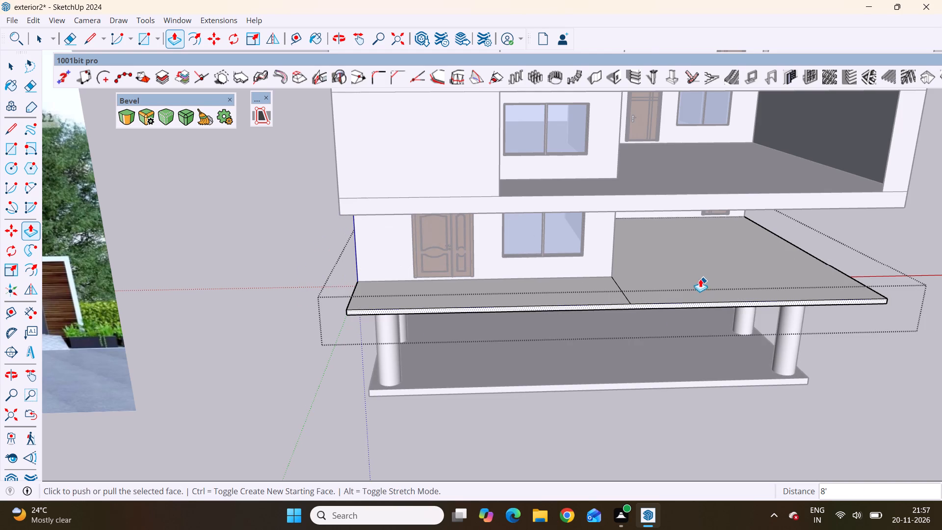
Examine the extended slab and its supporting columns from the front, from below and from above.
scroll(700, 278, up, 3)
middle_drag(694, 278, 673, 208)
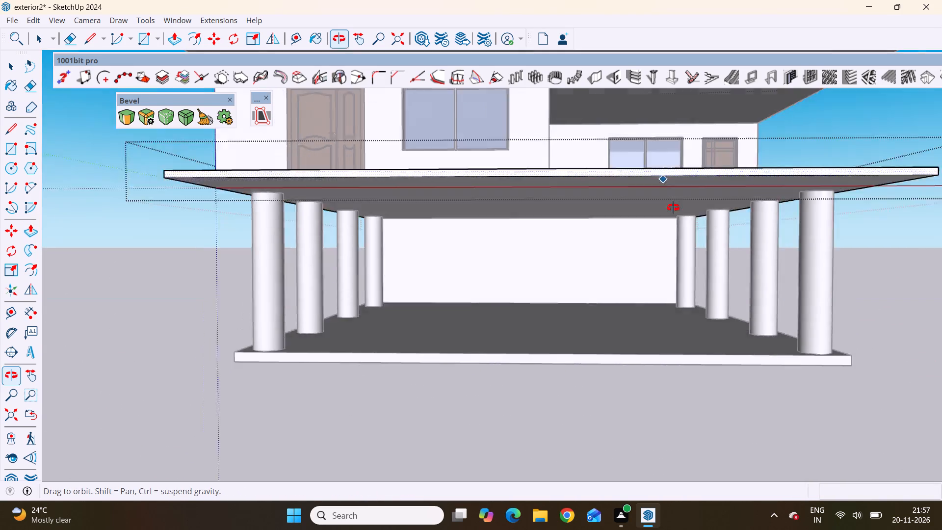
middle_drag(673, 208, 683, 226)
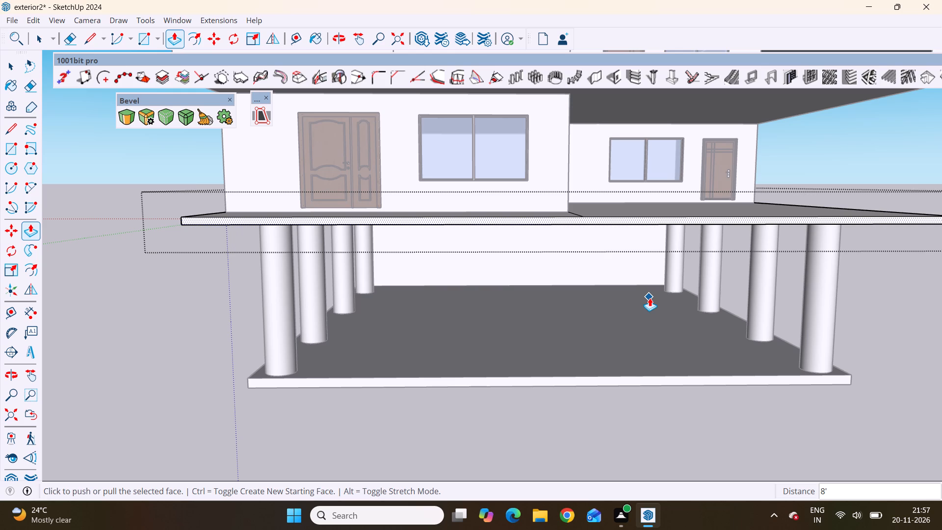
scroll(529, 344, down, 8)
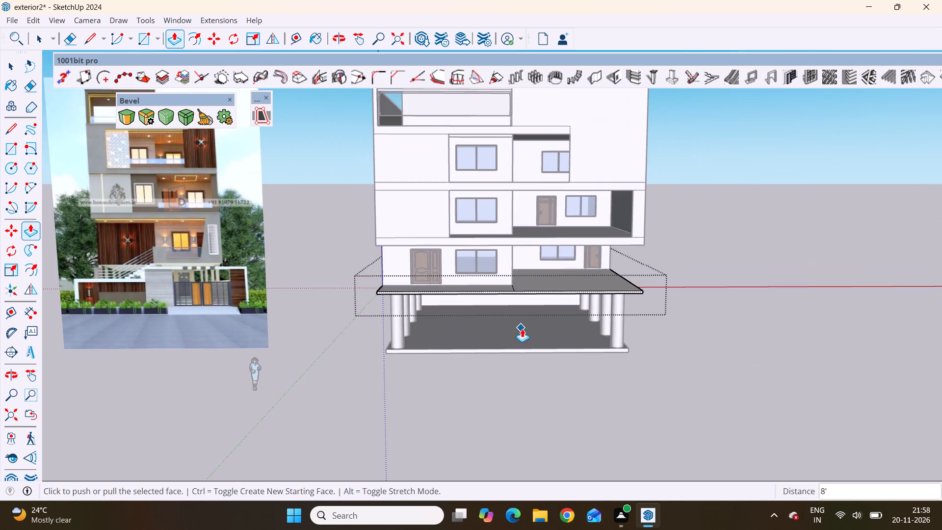
middle_drag(522, 329, 536, 393)
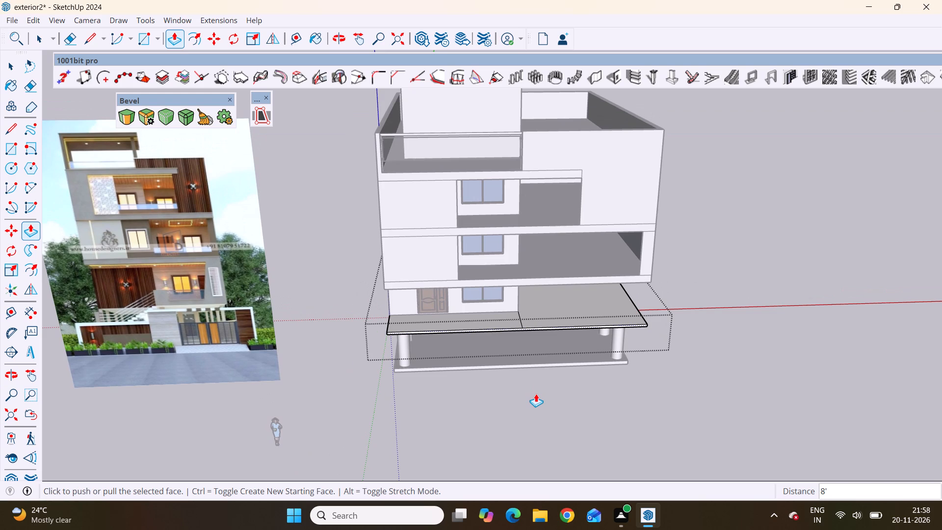
scroll(544, 339, up, 10)
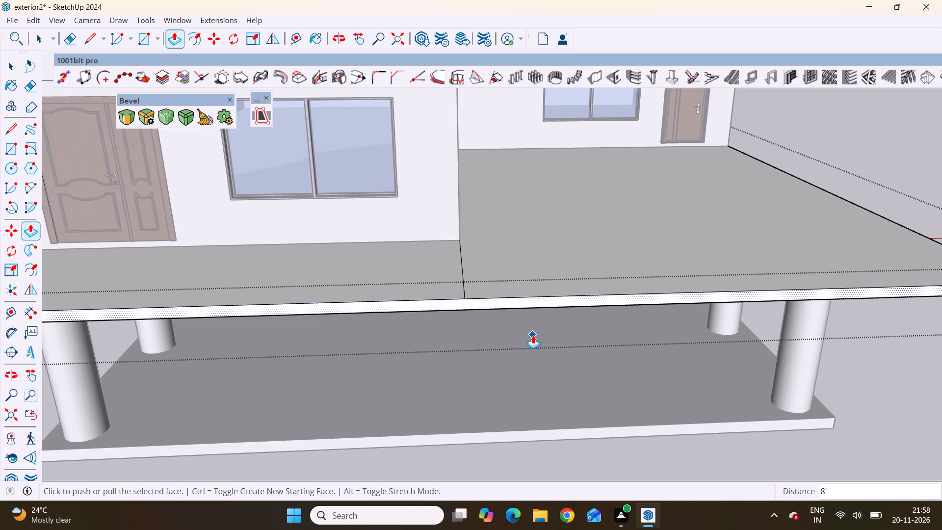
scroll(455, 258, down, 12)
scroll(538, 342, down, 9)
scroll(443, 326, down, 4)
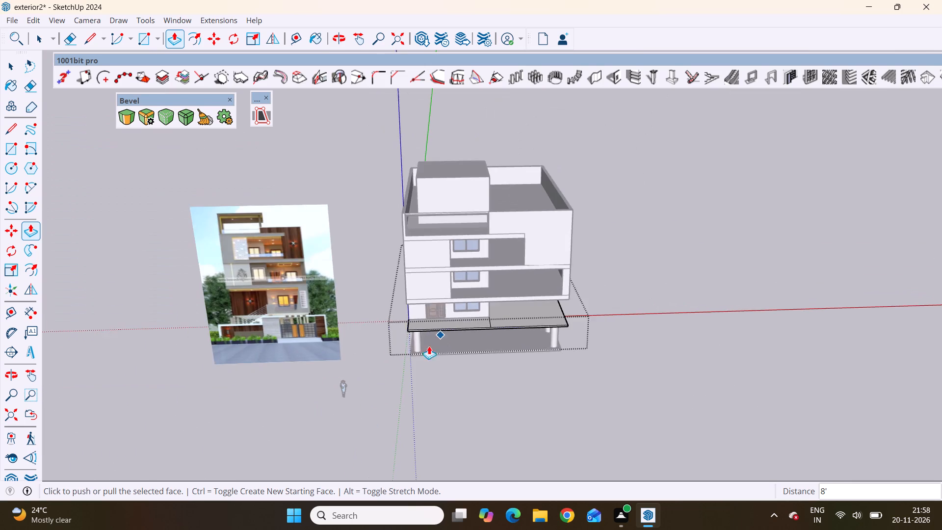
Study the reference image's lower front, including the staircase, gate, balcony and slanted side wall, alongside the model's extended slab.
scroll(186, 353, up, 1)
middle_drag(185, 334, 234, 270)
scroll(295, 291, up, 6)
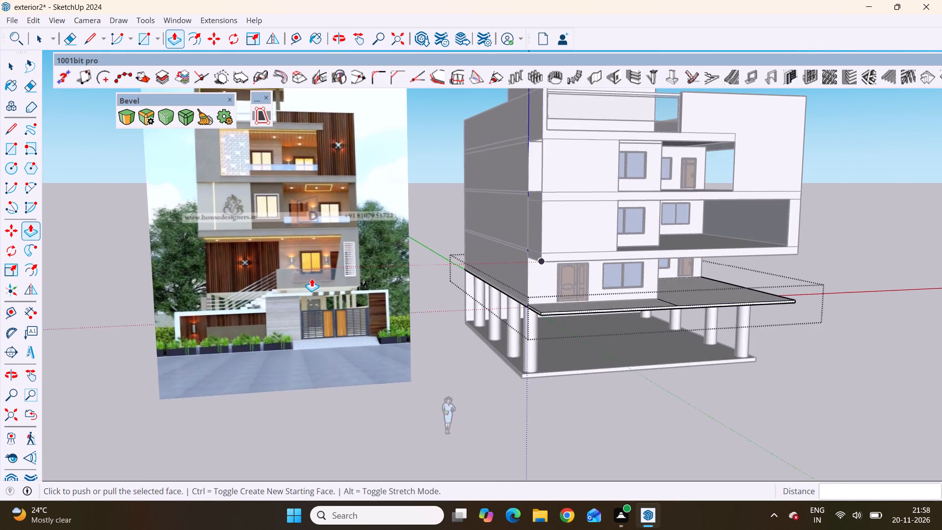
scroll(312, 278, up, 1)
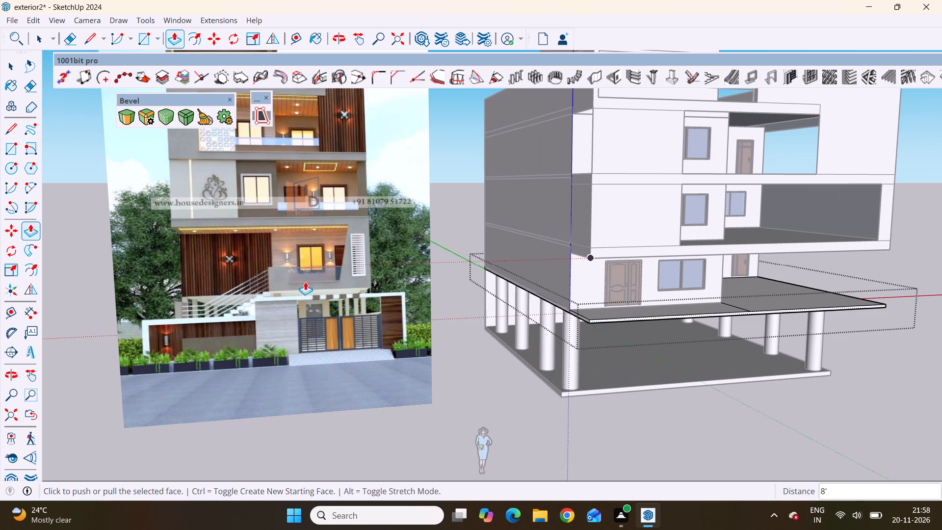
middle_drag(340, 274, 340, 328)
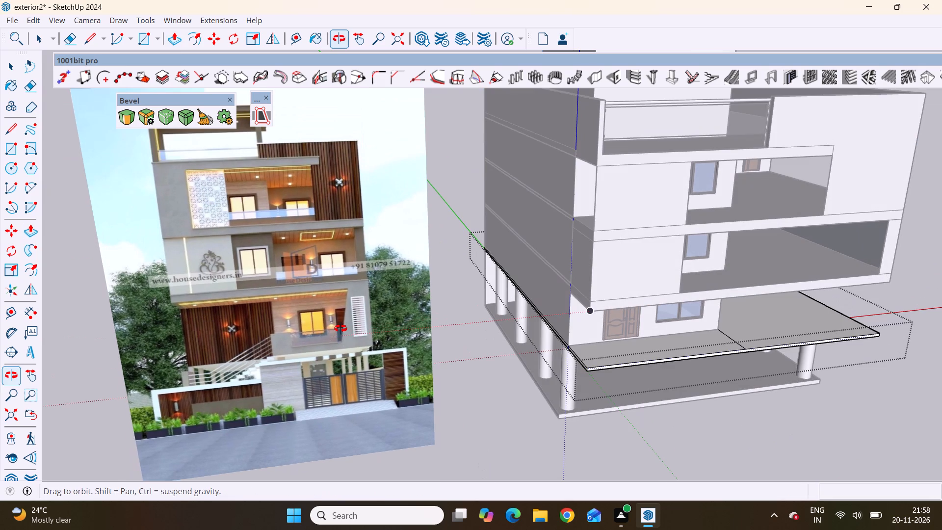
middle_drag(340, 328, 340, 329)
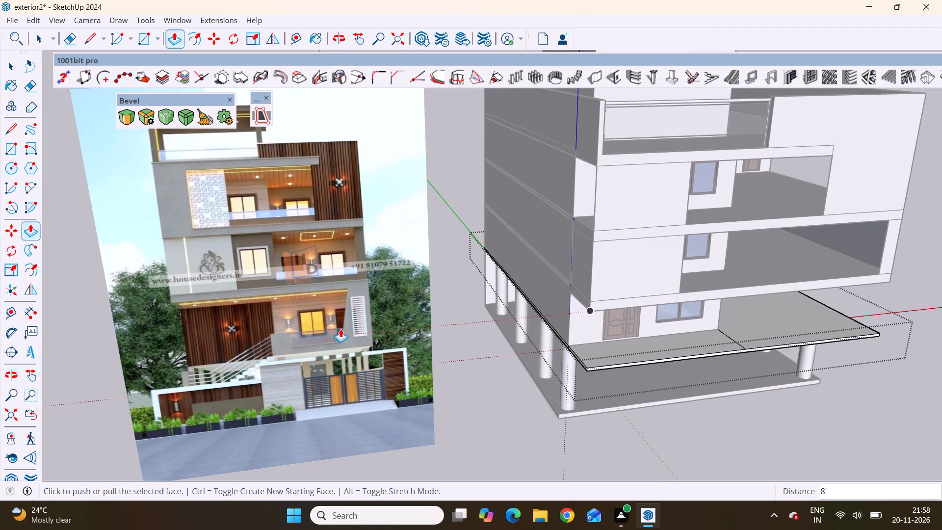
scroll(303, 371, down, 3)
scroll(236, 382, up, 8)
middle_drag(425, 345, 422, 378)
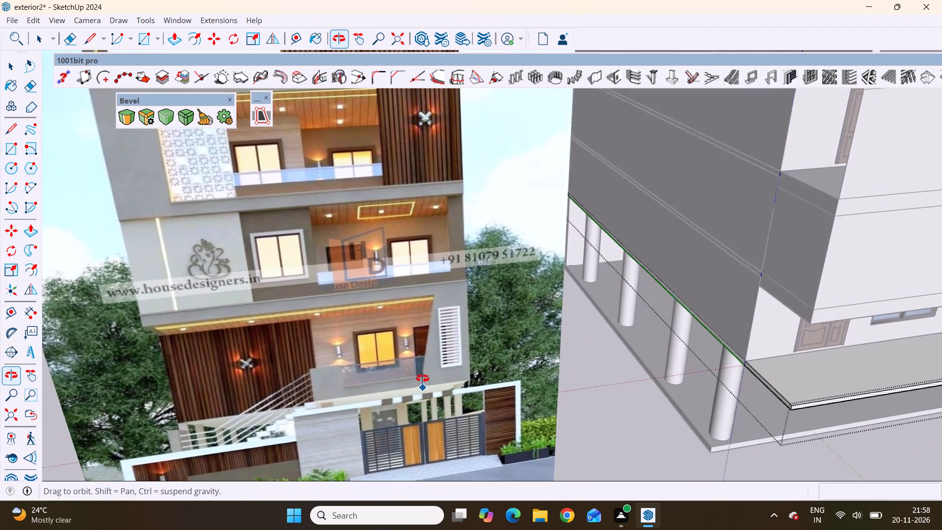
middle_drag(422, 378, 437, 320)
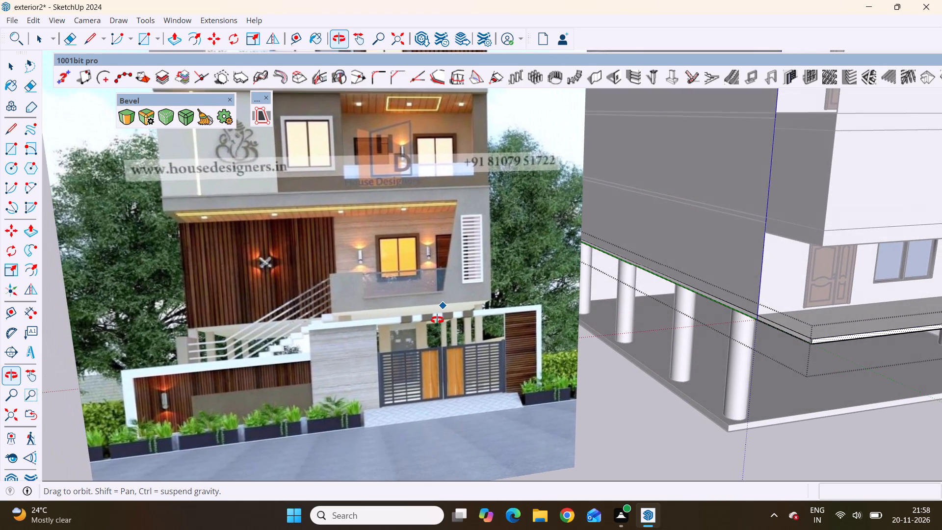
middle_drag(437, 320, 423, 320)
middle_click(423, 320)
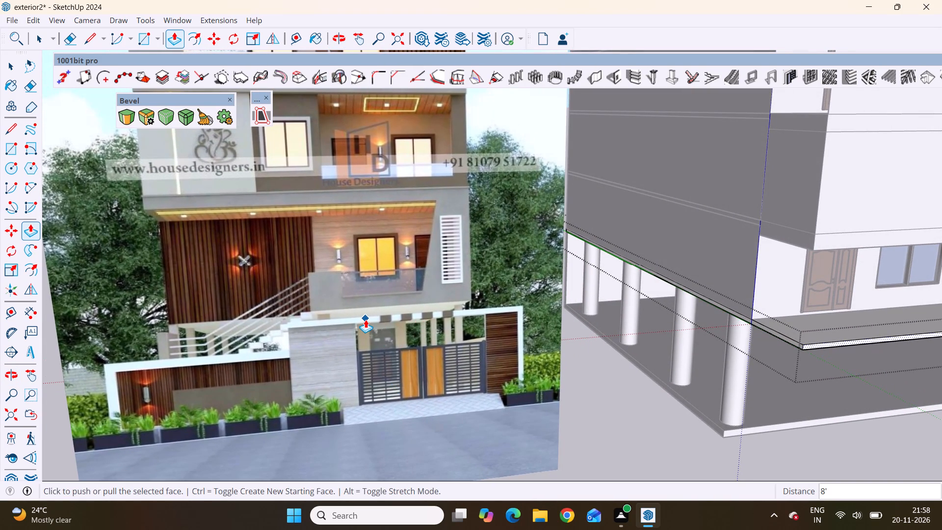
scroll(367, 319, down, 2)
middle_drag(379, 349, 380, 376)
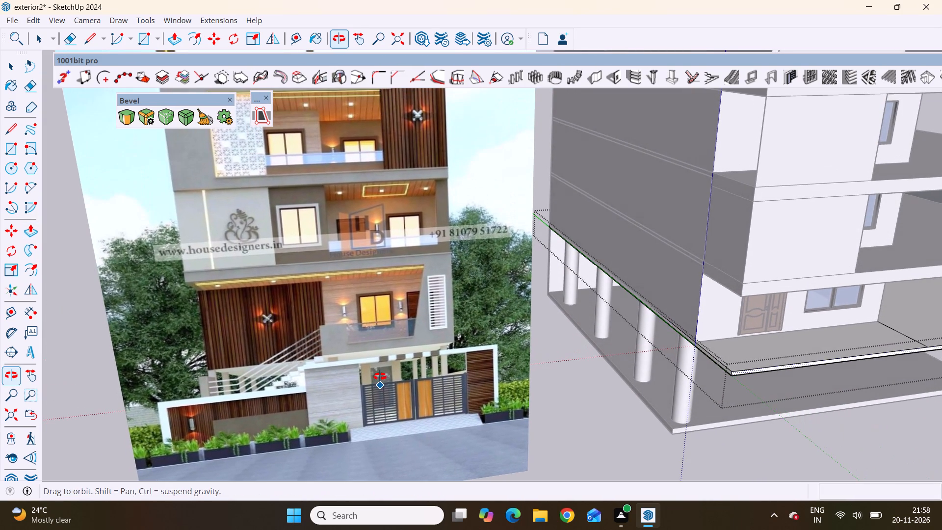
middle_drag(380, 376, 363, 376)
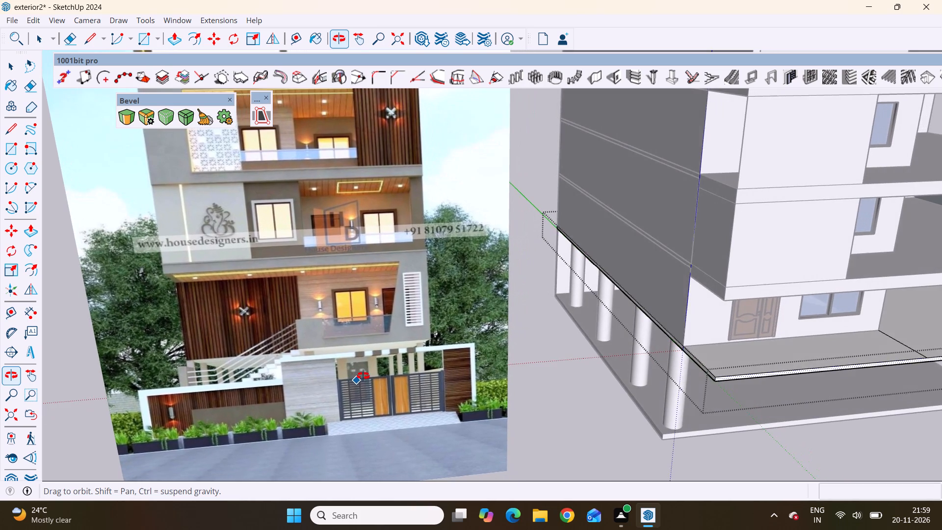
middle_drag(363, 376, 366, 353)
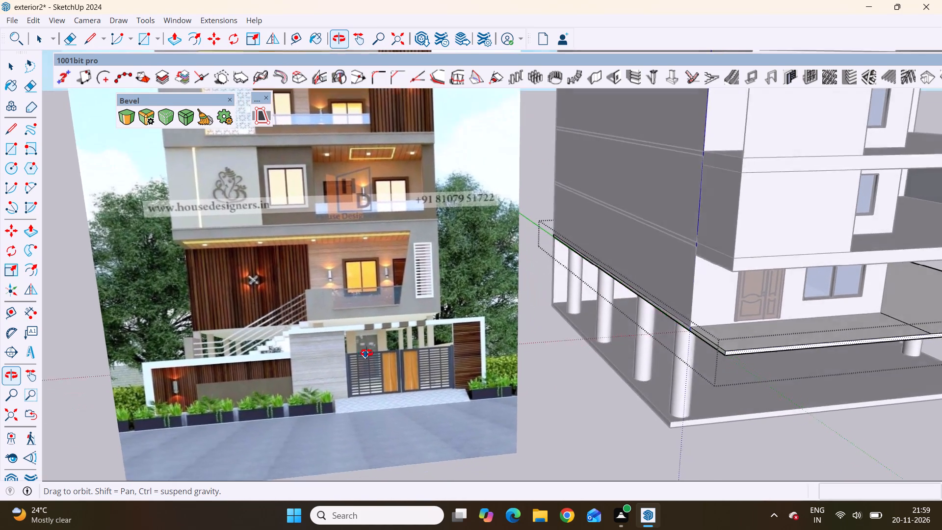
middle_drag(366, 353, 394, 354)
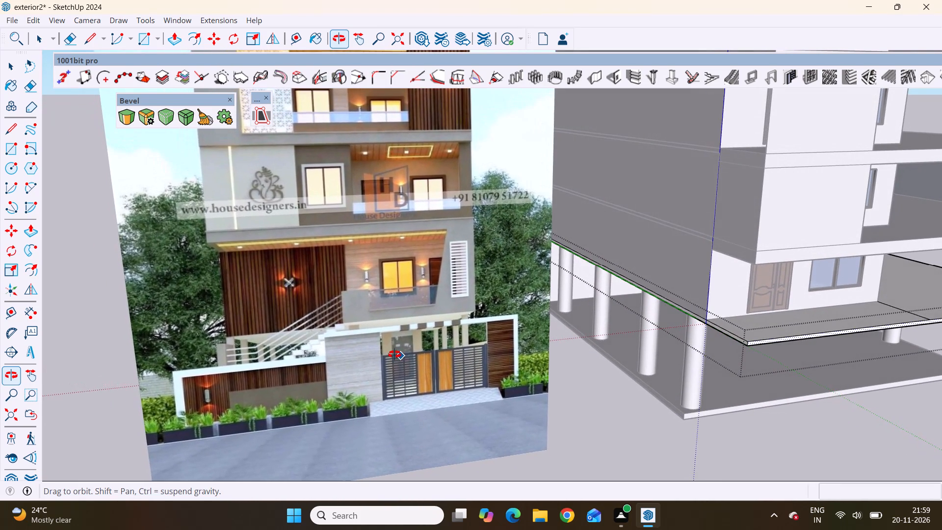
middle_drag(394, 354, 367, 354)
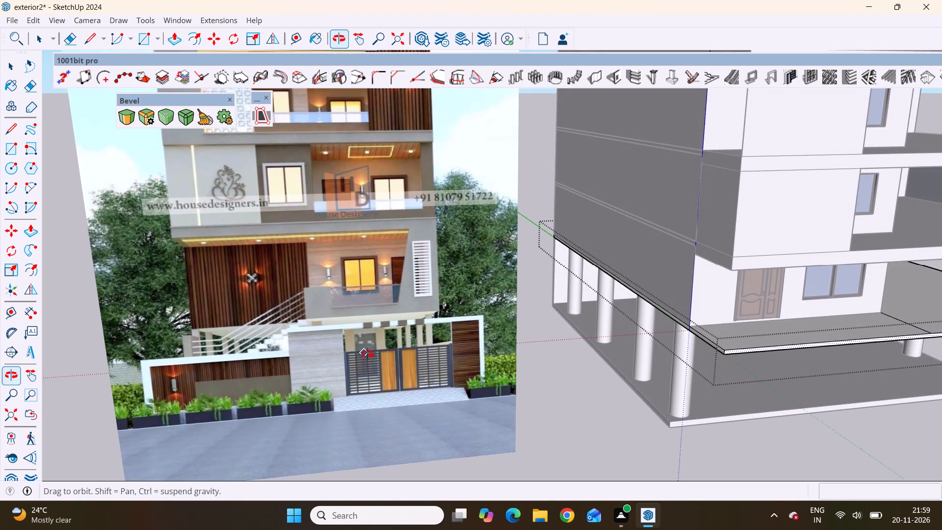
middle_drag(367, 354, 365, 350)
middle_click(365, 350)
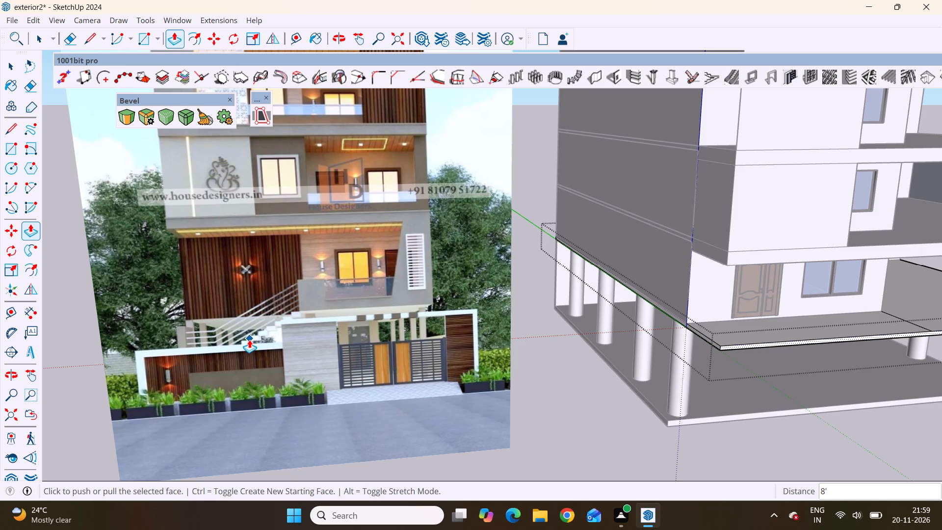
scroll(192, 230, up, 13)
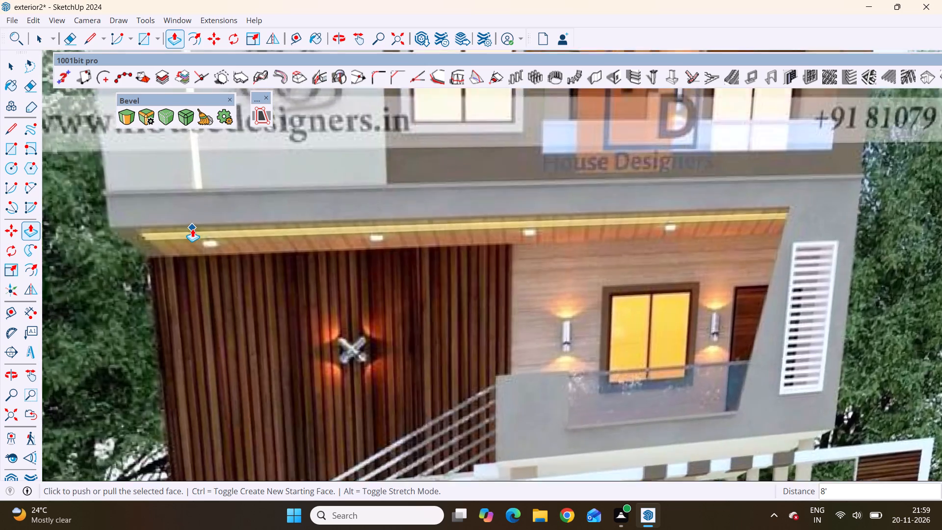
Push/Pull the underside face of the extended slab directly above the ground-floor columns to adjust the slab's thickness.
scroll(192, 229, up, 1)
scroll(176, 272, down, 8)
scroll(176, 272, down, 13)
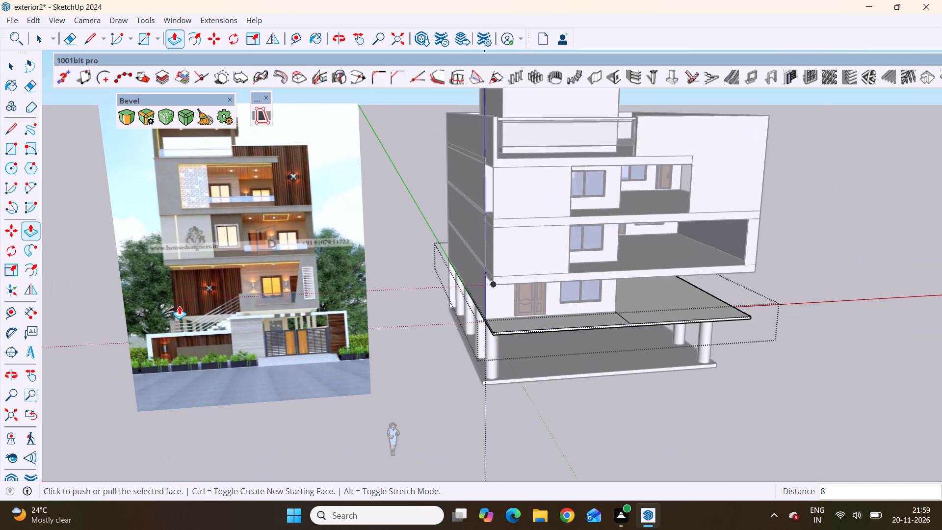
scroll(179, 306, down, 5)
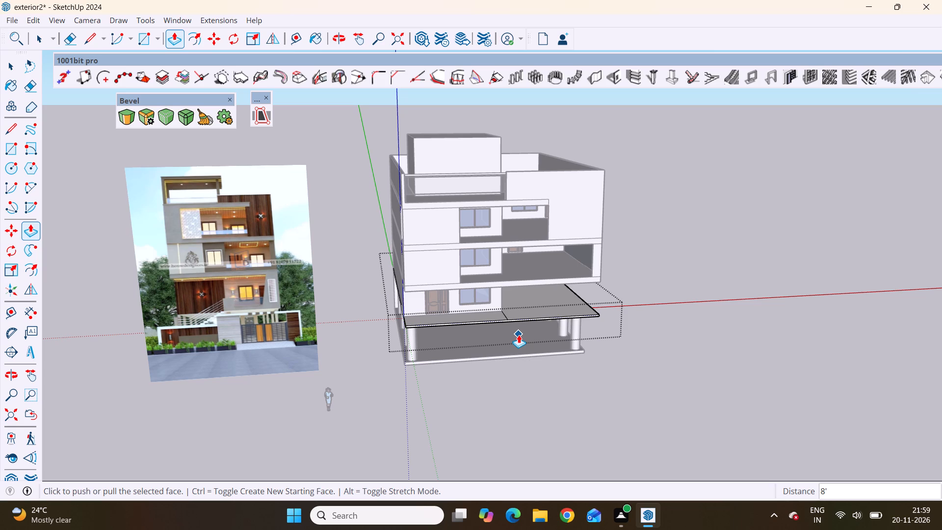
scroll(519, 335, up, 5)
scroll(519, 334, down, 2)
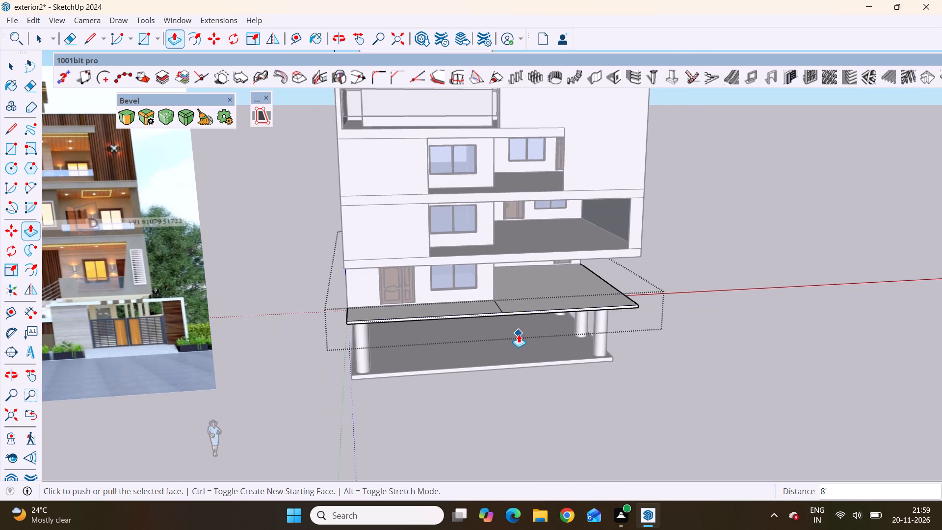
scroll(519, 334, down, 3)
middle_drag(519, 334, 482, 218)
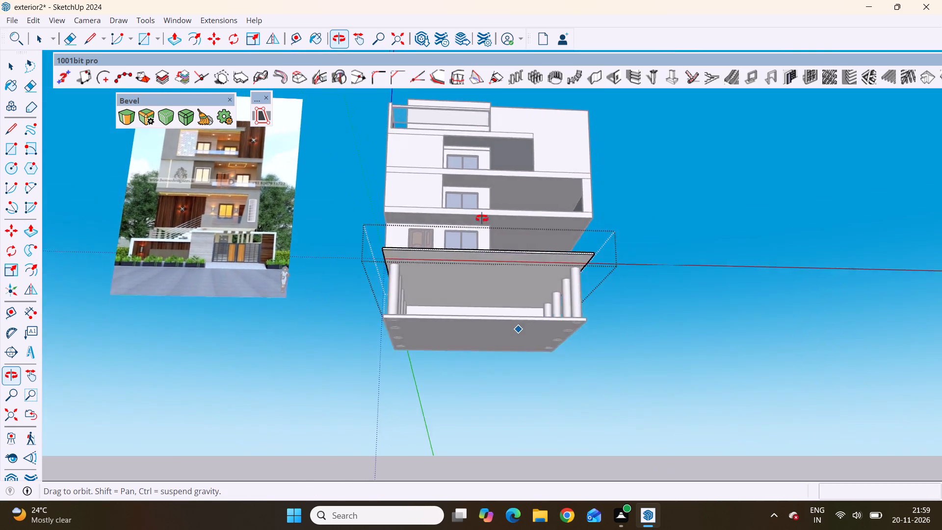
middle_drag(482, 218, 475, 259)
scroll(471, 297, up, 7)
middle_click(516, 274)
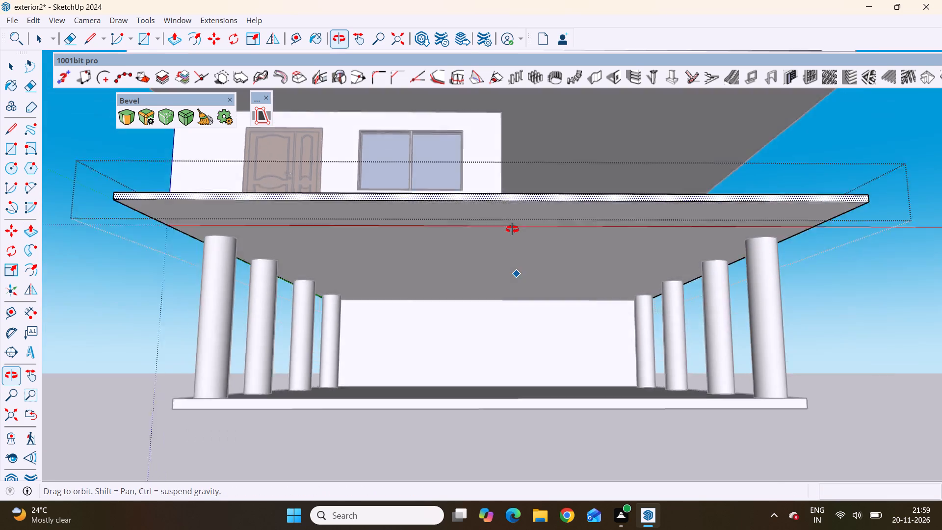
key(space)
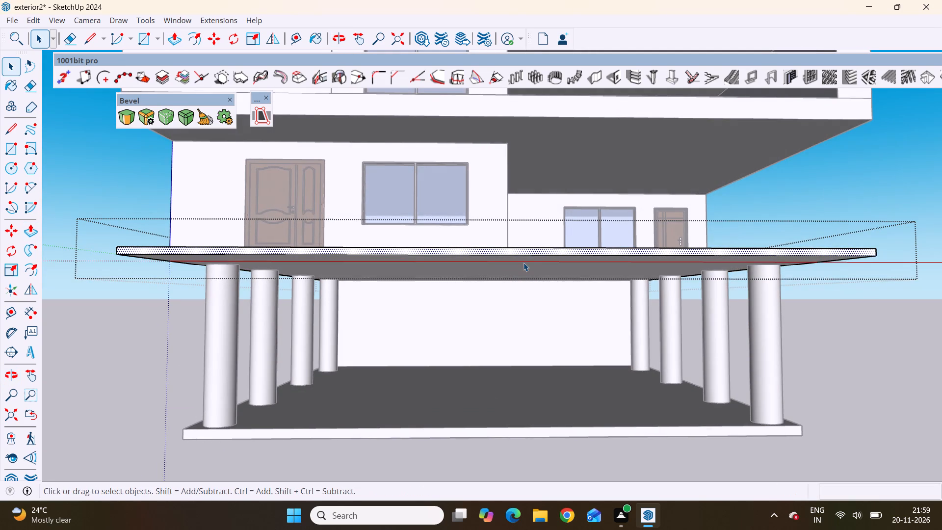
click(524, 273)
click(524, 273)
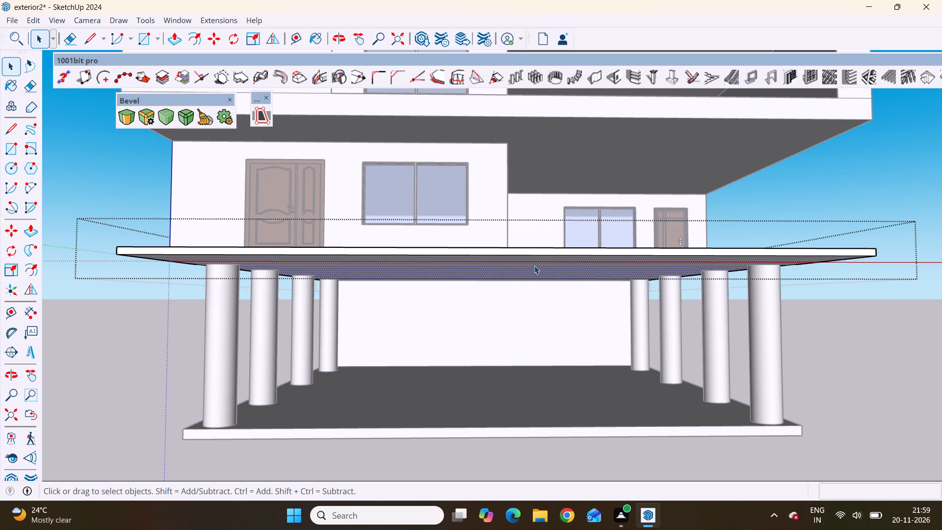
key(p)
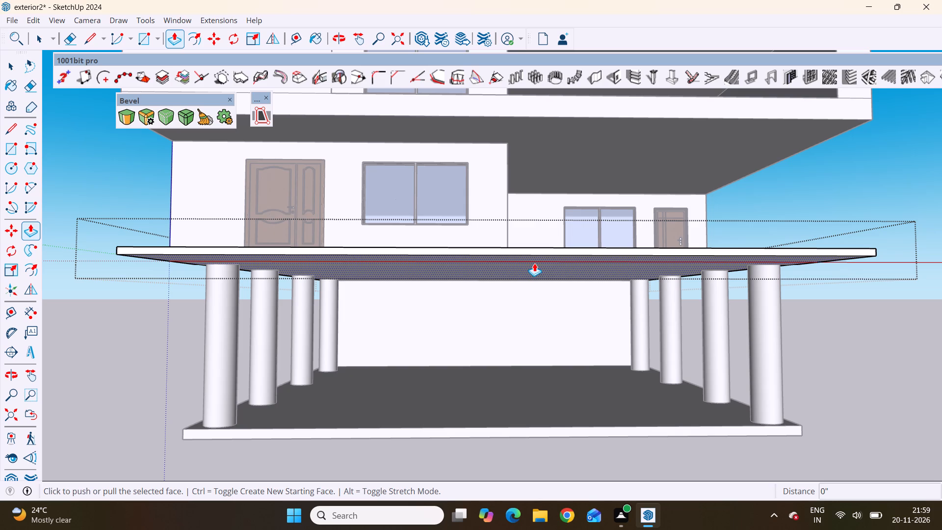
click(534, 265)
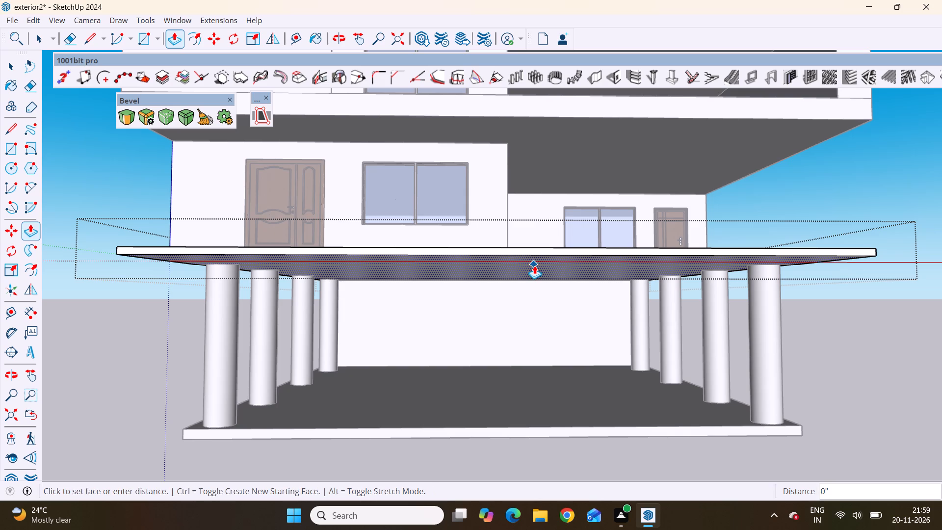
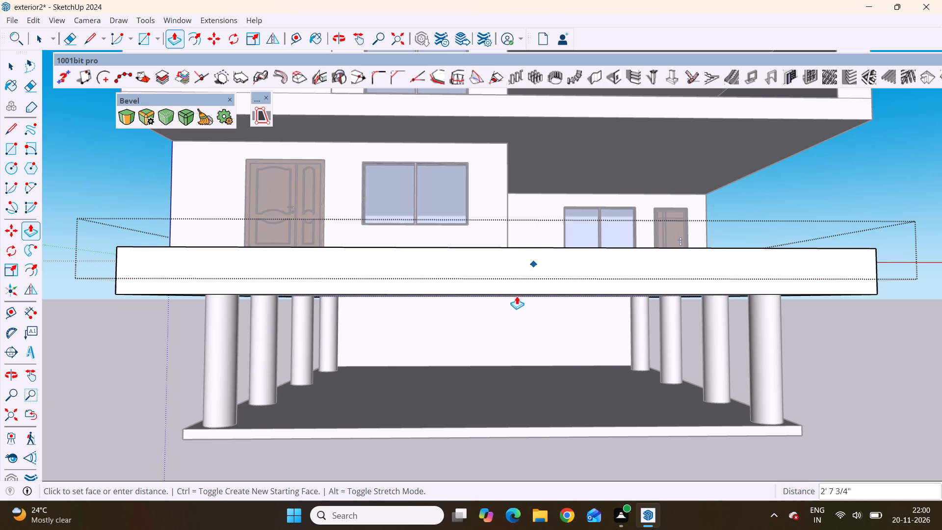
Finish the Push/Pull on the underside of the extended slab above the columns with a distance of 1'.
scroll(517, 296, down, 3)
middle_drag(521, 296, 509, 348)
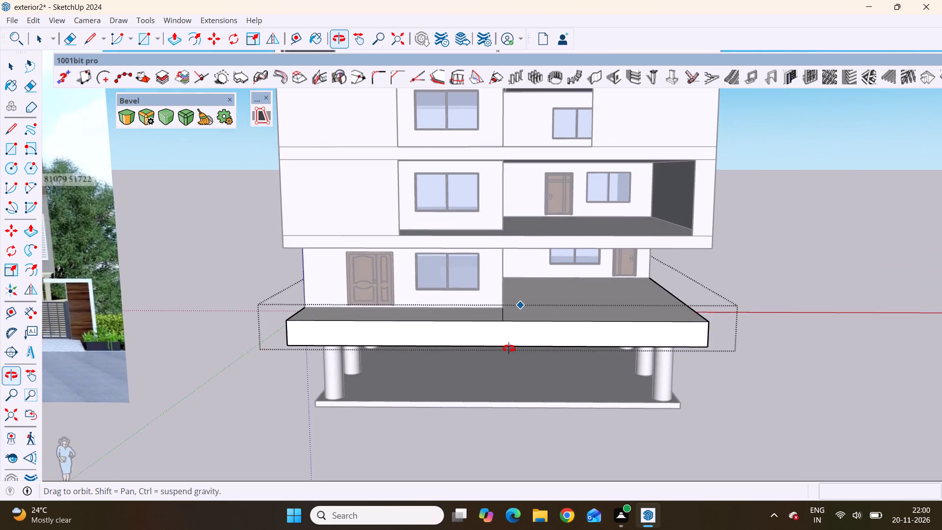
middle_drag(509, 348, 549, 309)
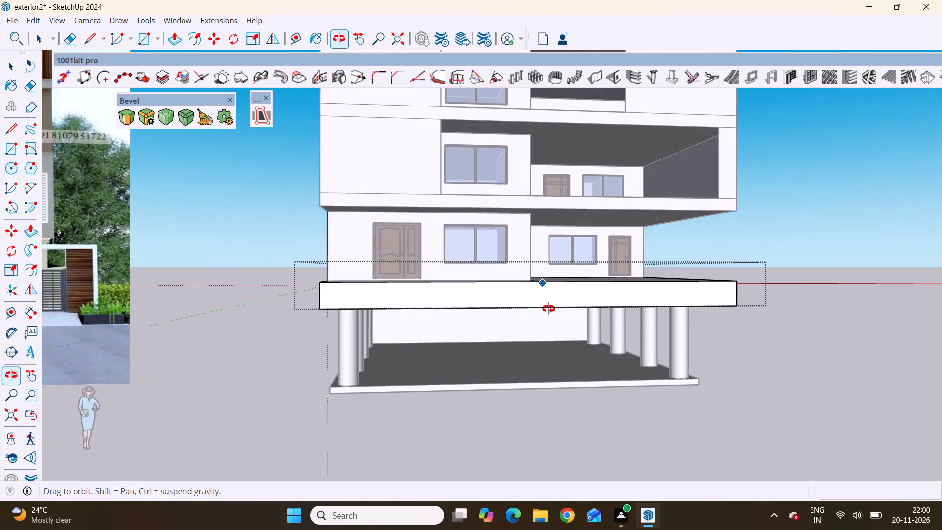
middle_drag(549, 309, 549, 309)
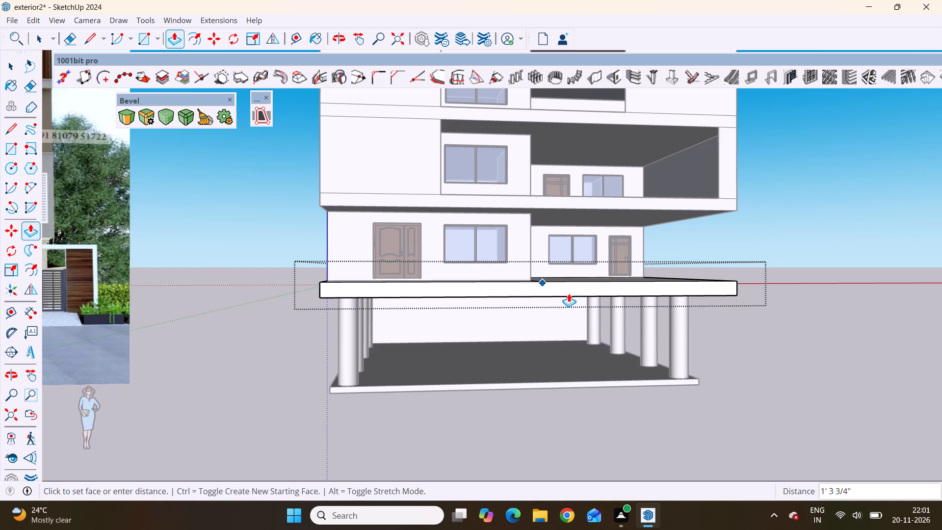
key(1)
key(shift+quotedbl)
key(BackSpace)
key(apostrophe)
key(Return)
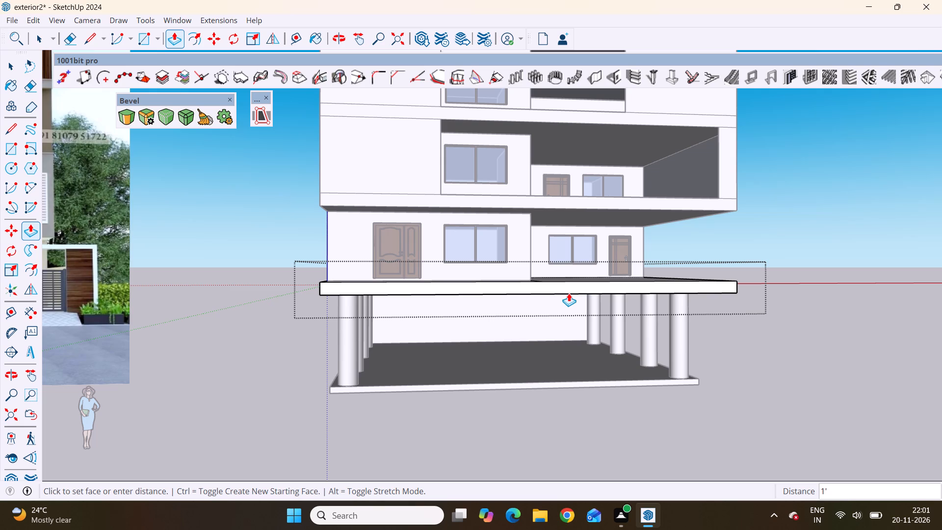
Examine the resized slab and its columns from below and from the front, against the whole building.
scroll(568, 292, down, 5)
scroll(545, 362, down, 2)
middle_drag(566, 344, 540, 158)
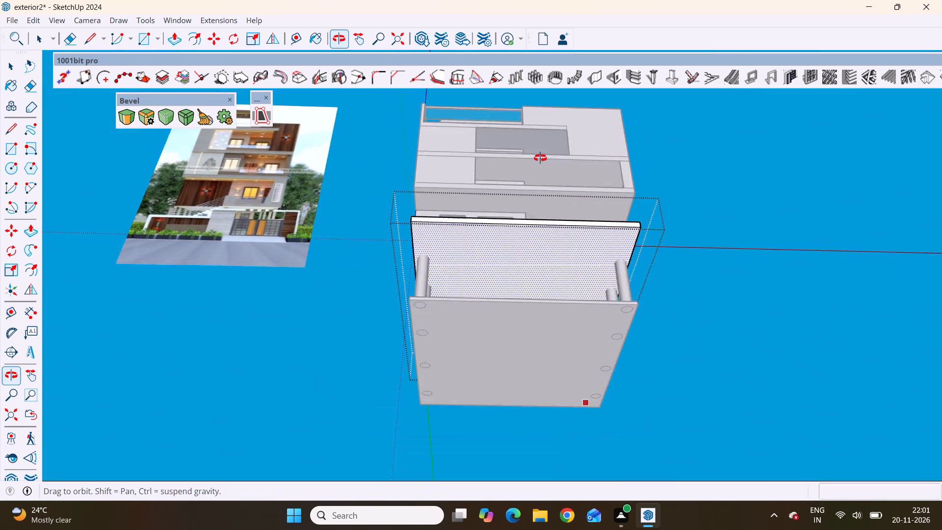
middle_drag(540, 158, 557, 353)
scroll(557, 353, up, 4)
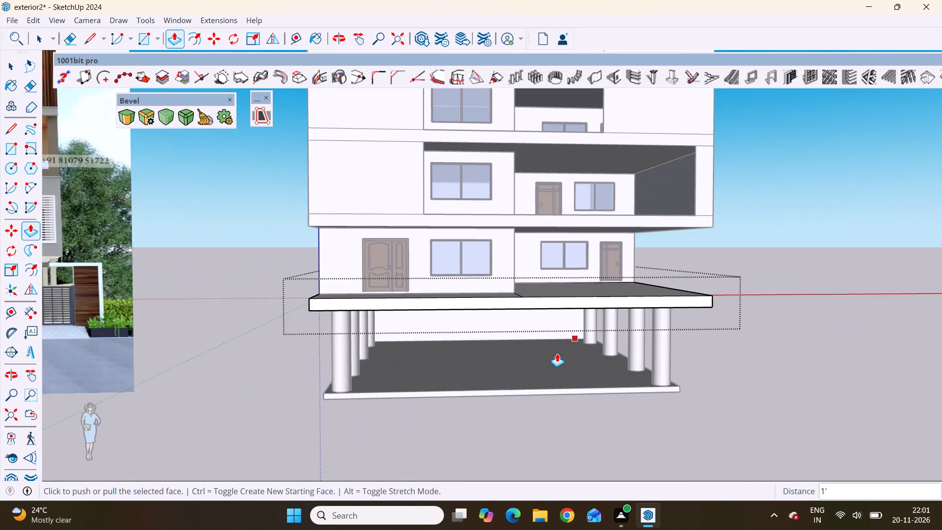
scroll(557, 353, up, 2)
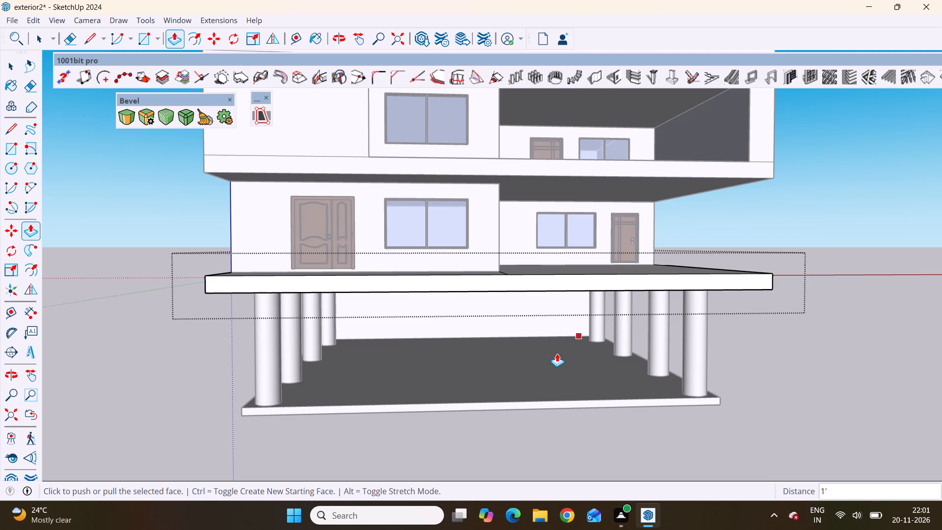
scroll(557, 353, down, 3)
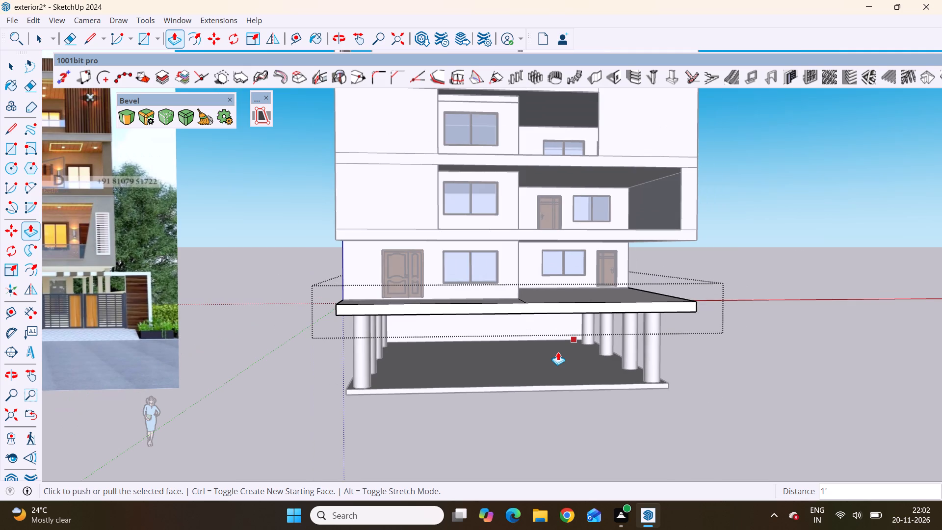
scroll(595, 308, down, 6)
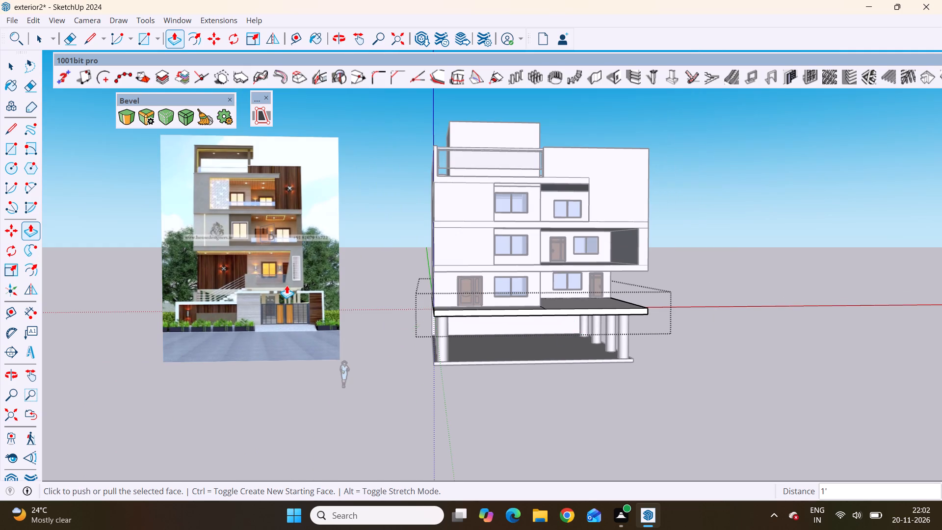
Study the reference image's lower floors, including the staircase, wood-clad wall and balcony, and compare them with the model's extended slab.
scroll(215, 247, up, 12)
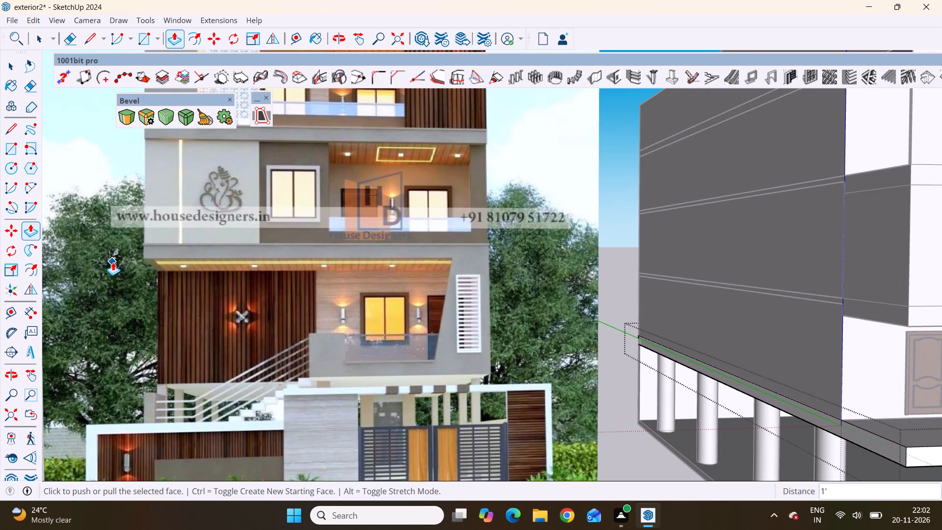
scroll(148, 225, down, 8)
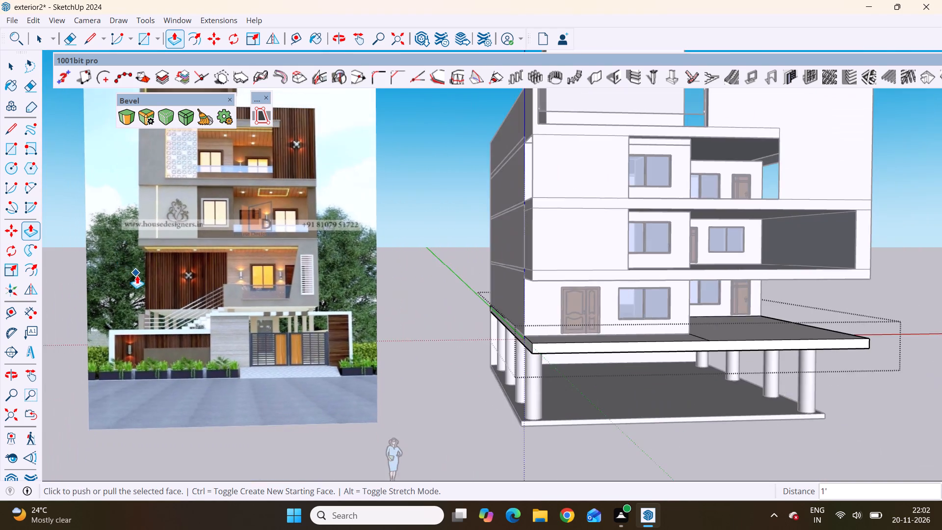
scroll(141, 277, down, 3)
scroll(146, 279, up, 6)
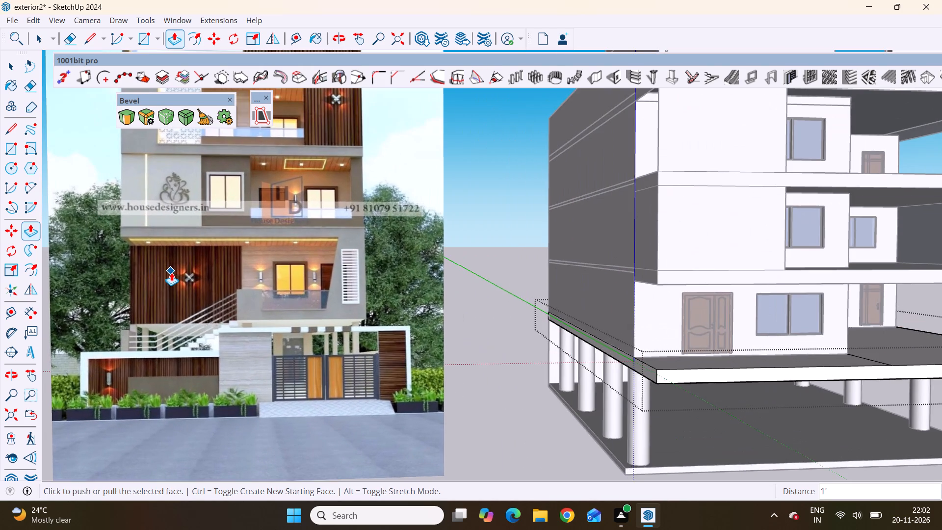
scroll(171, 272, up, 4)
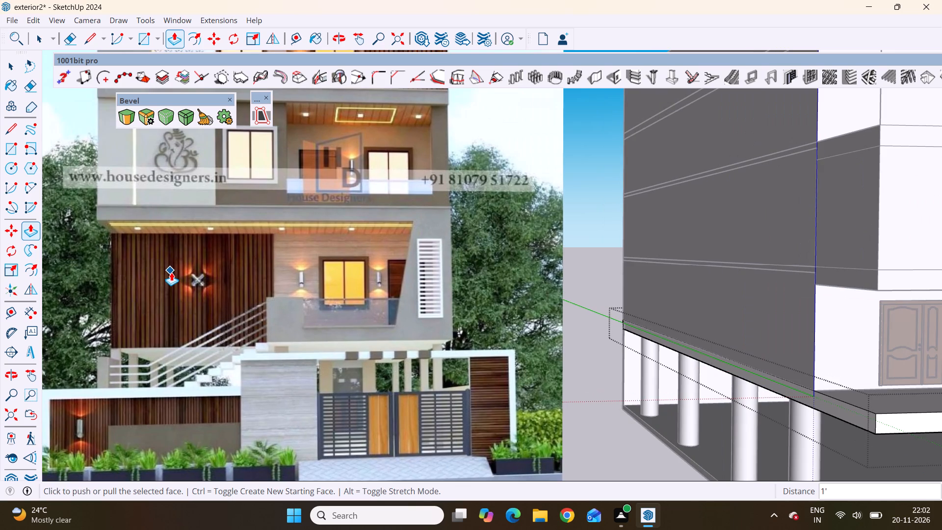
scroll(171, 272, down, 12)
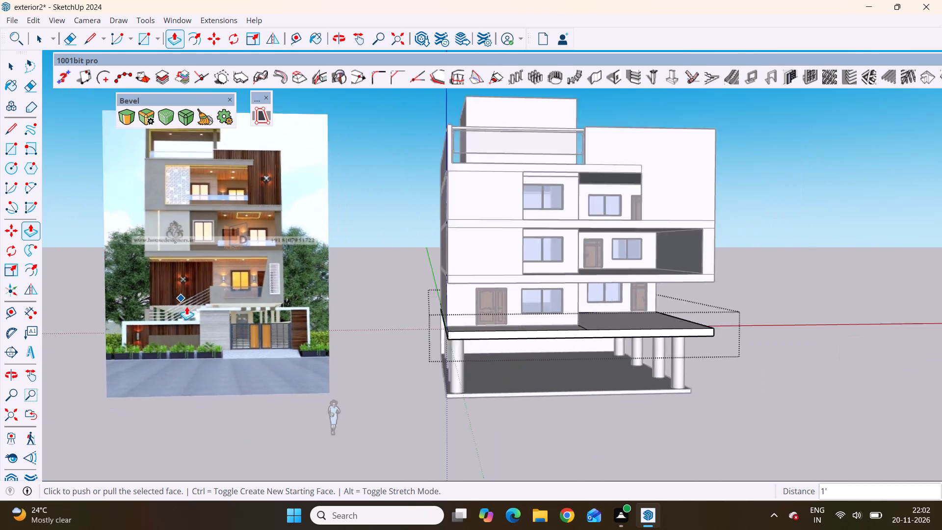
scroll(186, 306, down, 6)
middle_drag(409, 356, 426, 404)
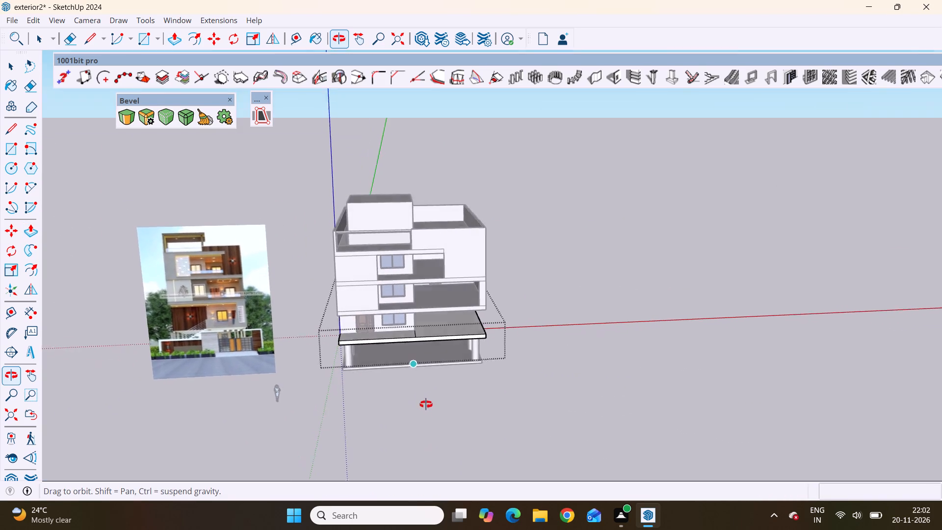
middle_drag(426, 404, 441, 366)
scroll(444, 318, up, 9)
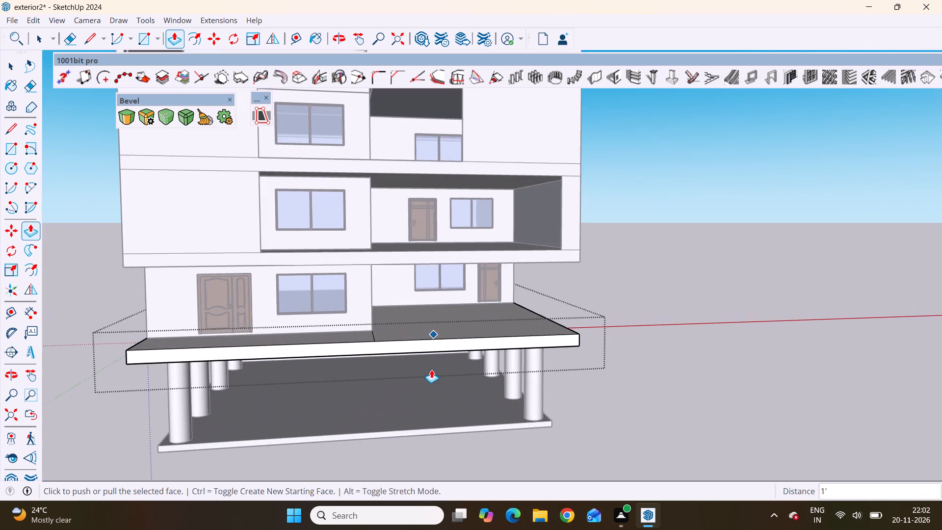
middle_drag(432, 369, 387, 296)
scroll(387, 296, down, 11)
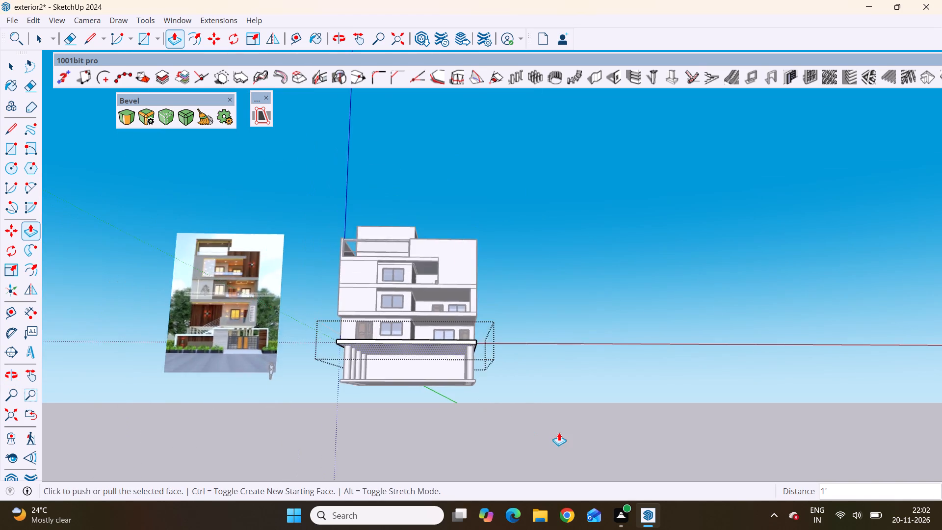
scroll(559, 432, down, 2)
middle_drag(493, 407, 496, 479)
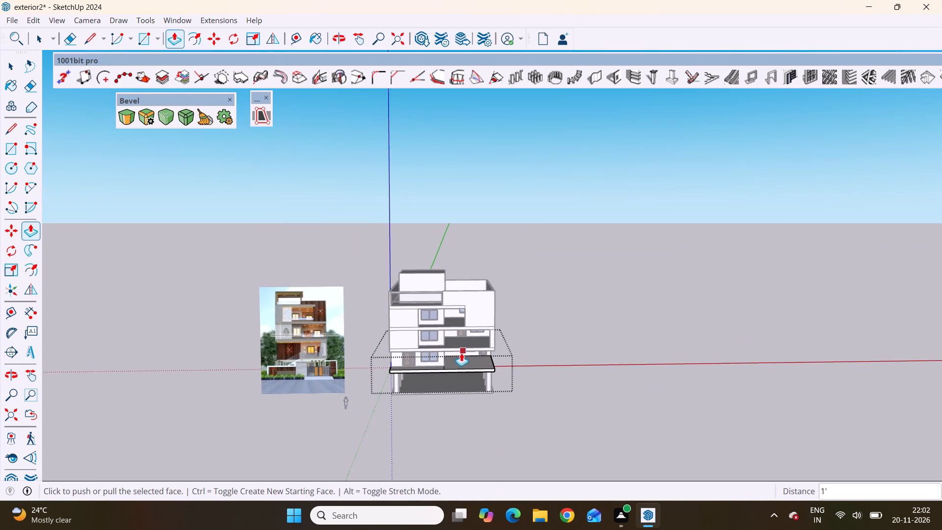
Split the extended slab's front face with a vertical line from the end of the top seam down to the bottom edge.
scroll(461, 352, up, 8)
scroll(430, 377, up, 3)
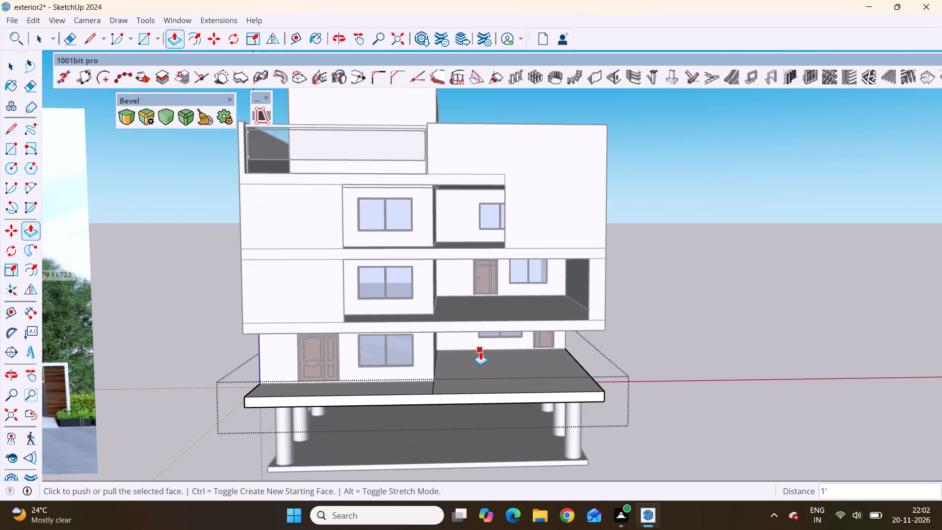
key(space)
scroll(367, 433, up, 4)
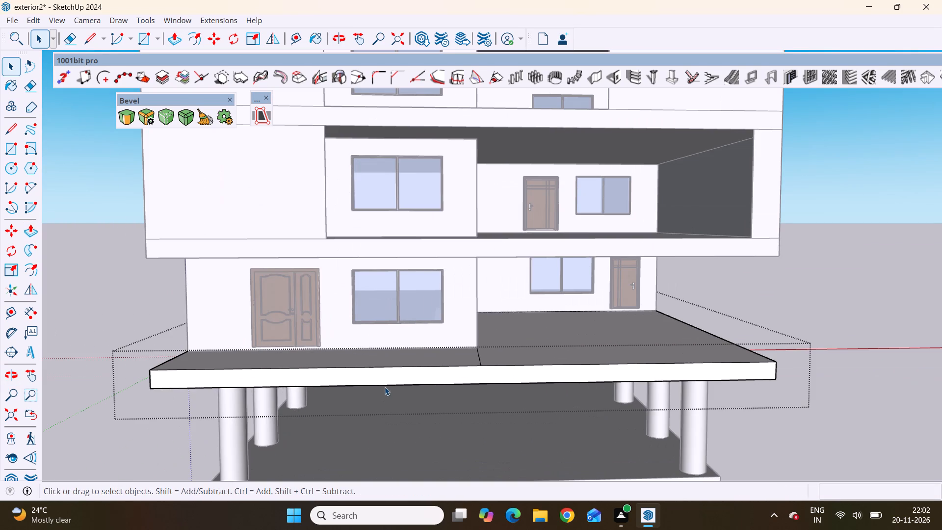
click(488, 376)
click(488, 376)
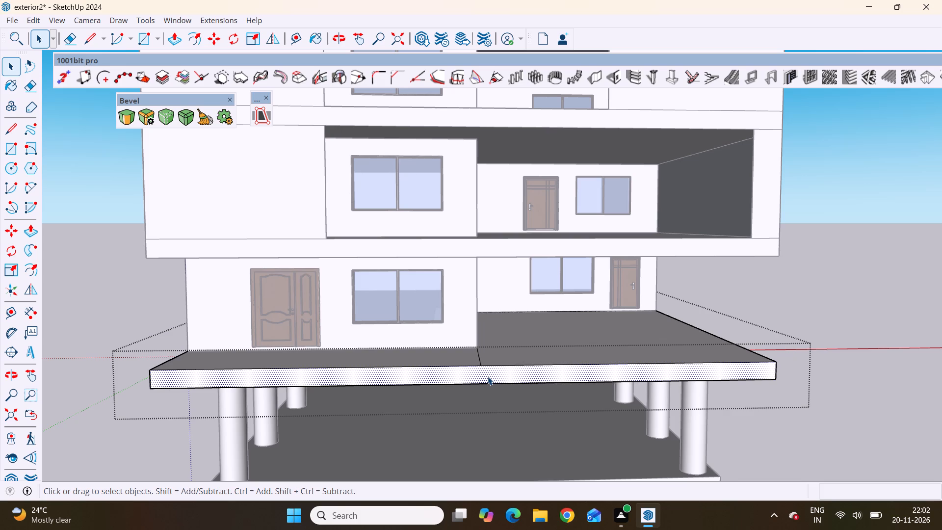
scroll(488, 376, up, 6)
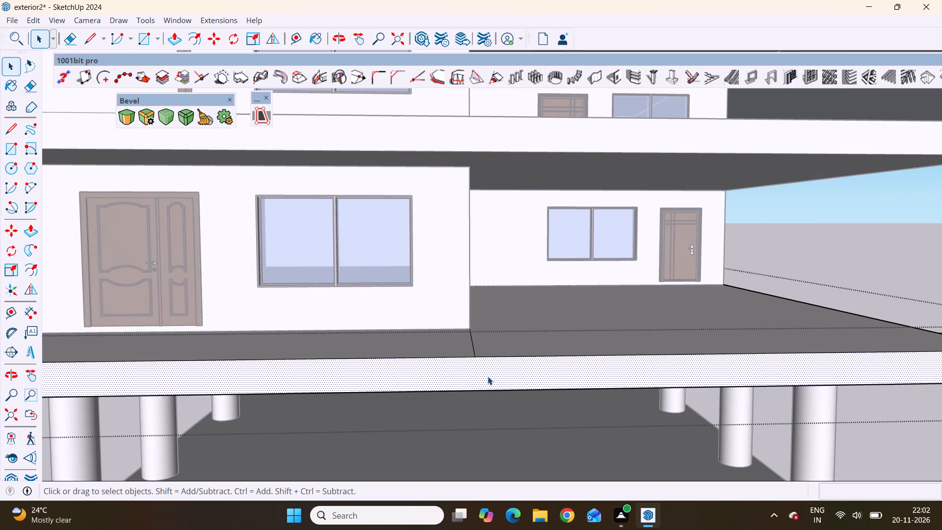
key(l)
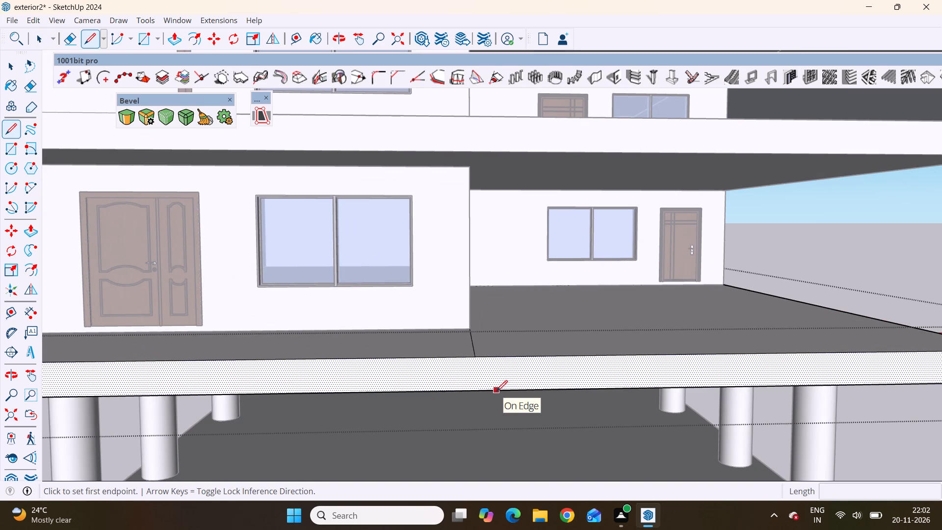
click(475, 357)
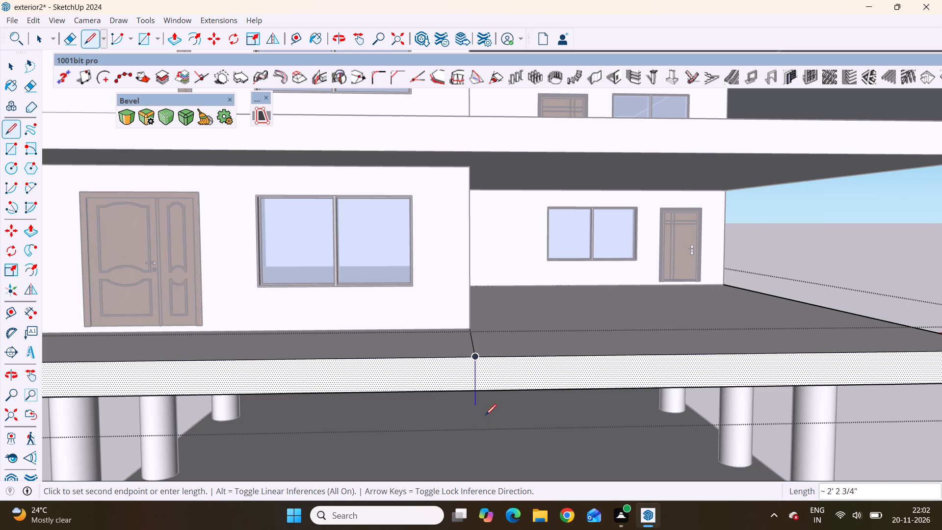
scroll(485, 418, up, 5)
scroll(485, 418, down, 3)
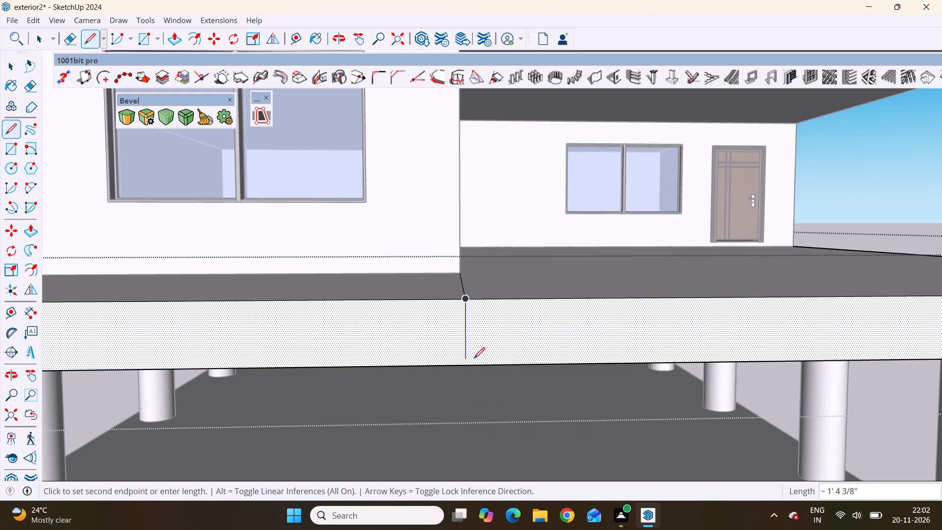
click(468, 366)
Push/Pull the slab's front face portion before the large entrance door back 8', flush with the door wall.
scroll(535, 377, down, 5)
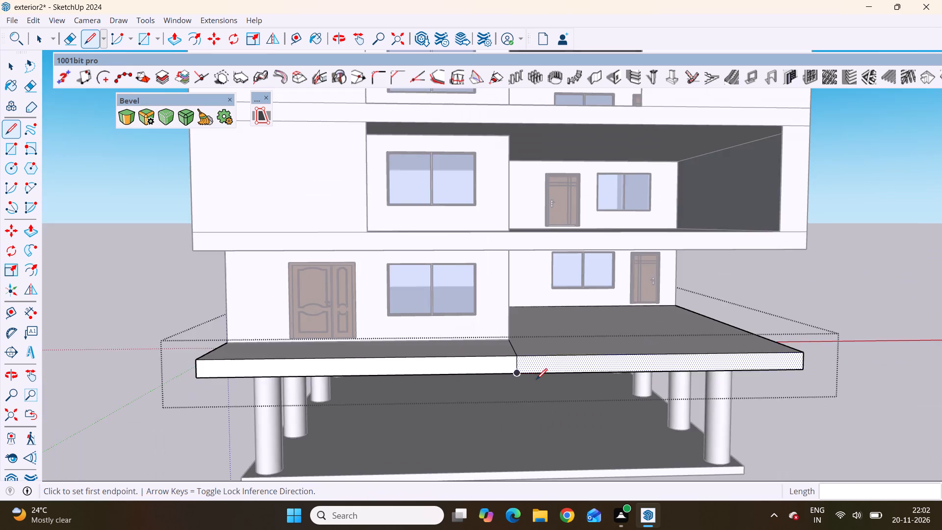
scroll(536, 384, down, 1)
scroll(476, 403, up, 4)
key(space)
click(466, 343)
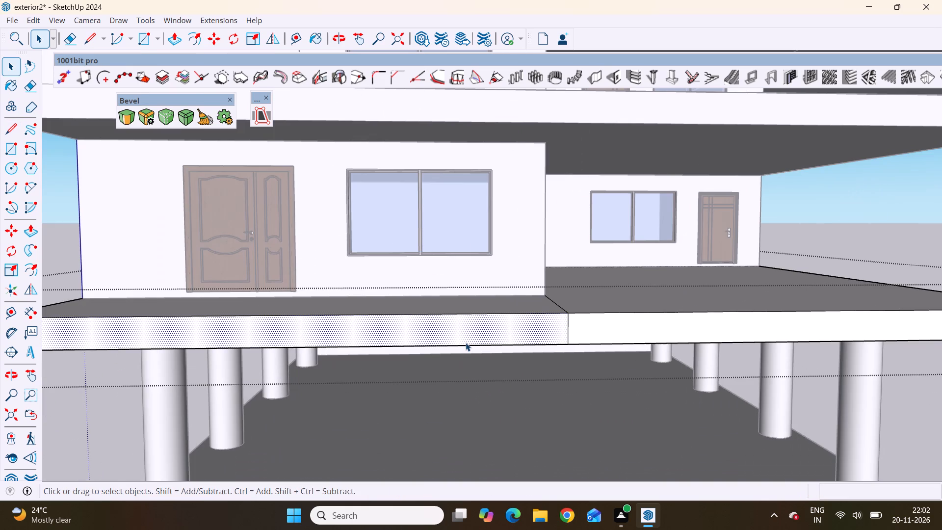
key(p)
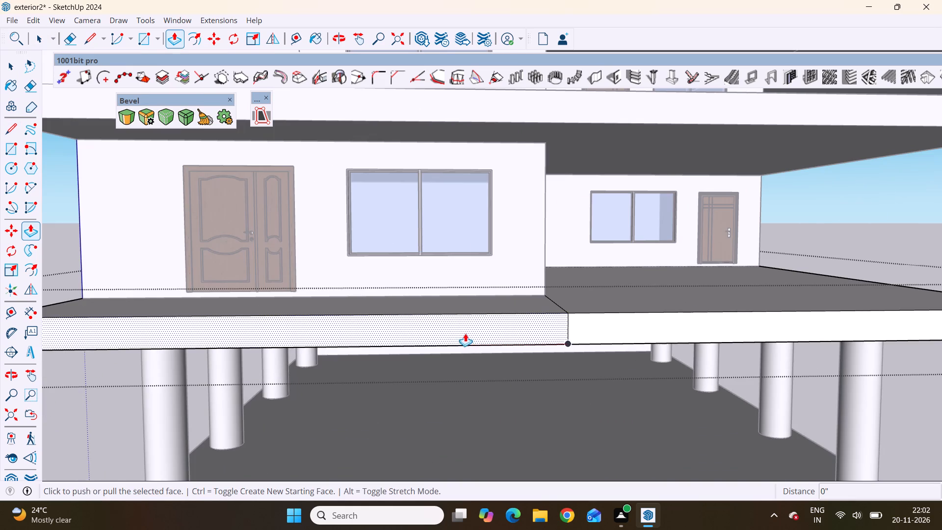
click(465, 330)
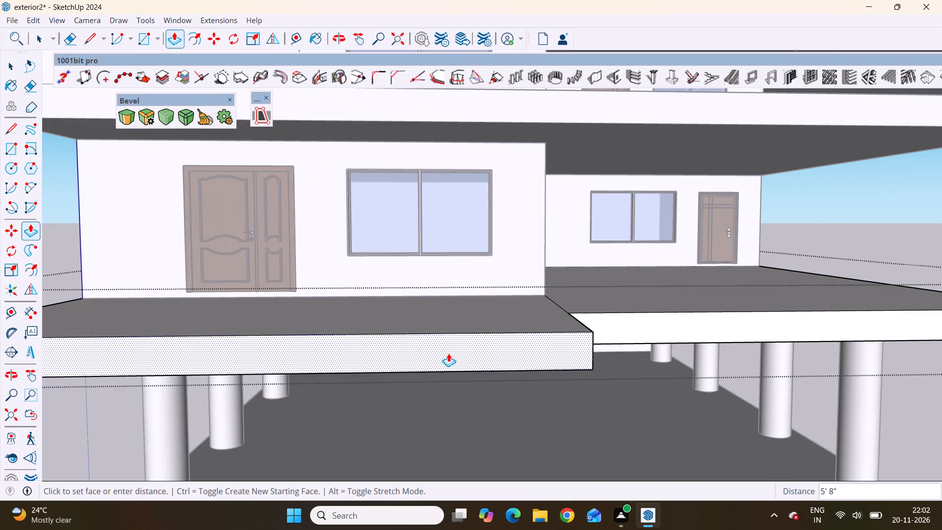
scroll(448, 353, down, 4)
middle_drag(468, 382, 524, 429)
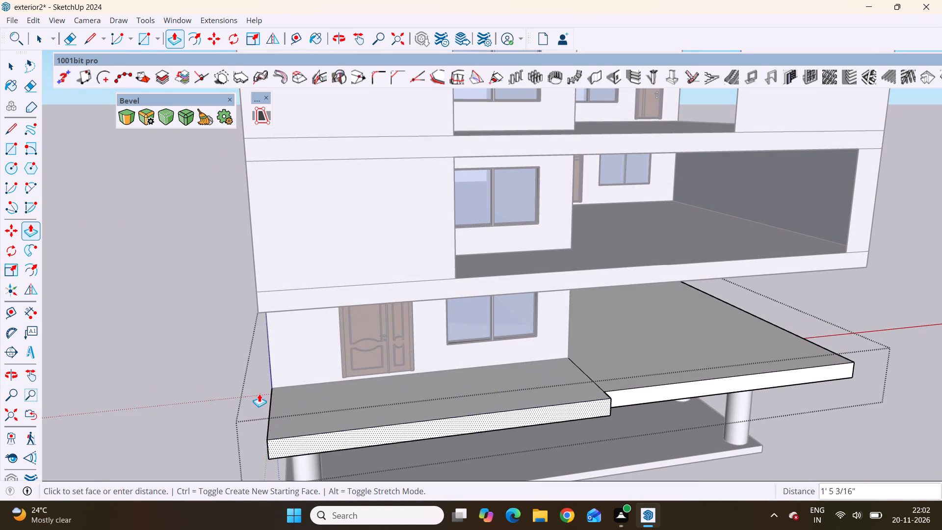
click(274, 385)
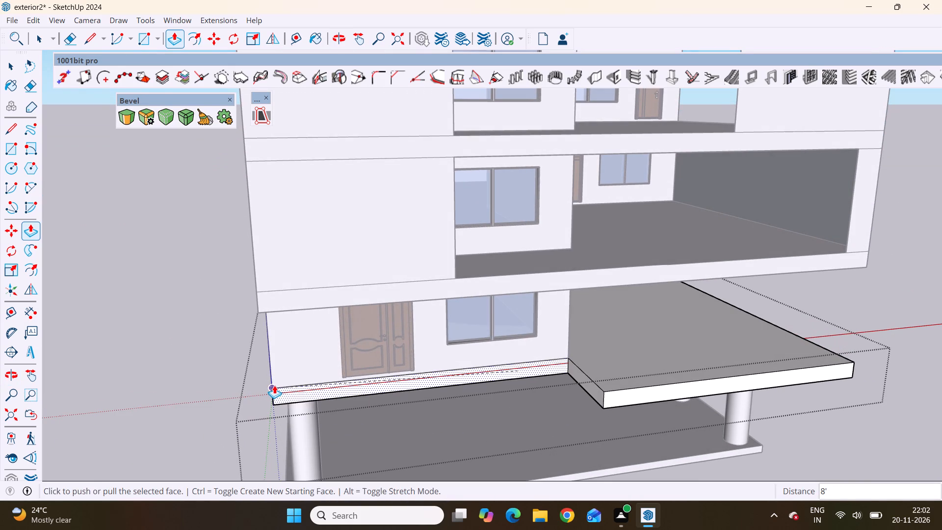
Examine the cut-back slab and its projecting portion against the whole building, and close the slab for editing.
scroll(389, 378, down, 7)
middle_drag(448, 413, 420, 330)
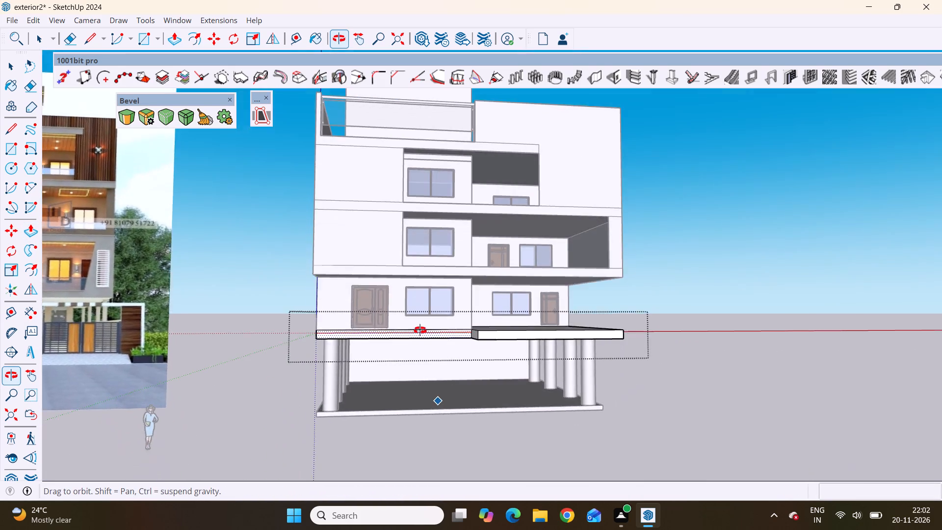
middle_drag(420, 330, 449, 433)
scroll(517, 417, up, 3)
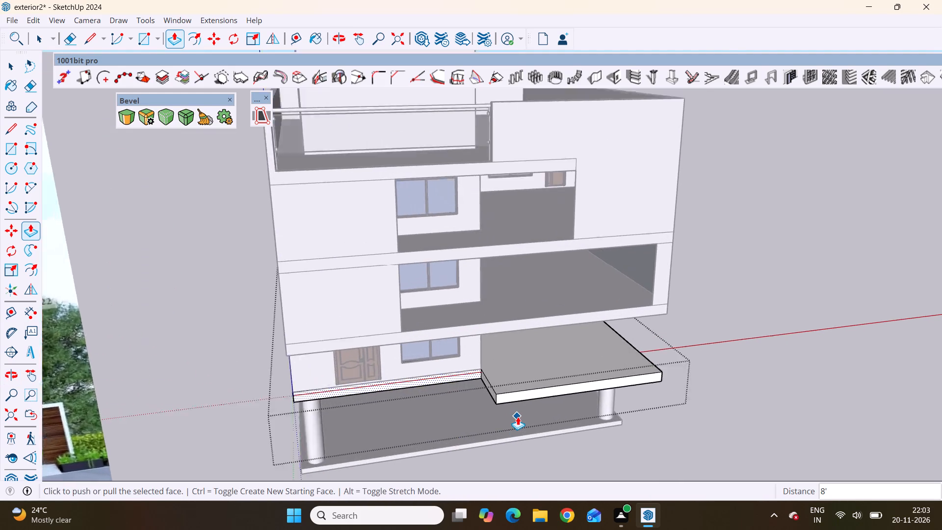
scroll(518, 417, up, 1)
scroll(435, 422, down, 3)
scroll(396, 333, down, 2)
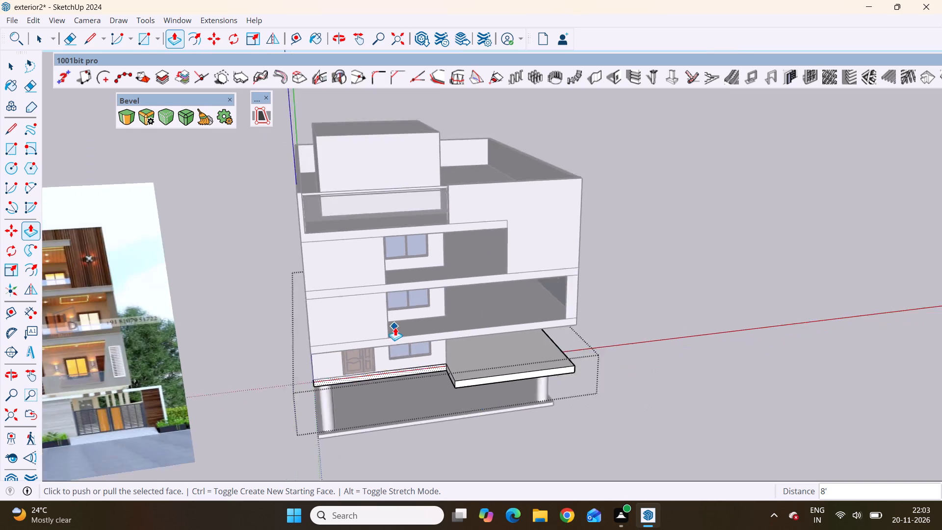
scroll(395, 327, down, 6)
middle_drag(454, 371, 441, 325)
key(space)
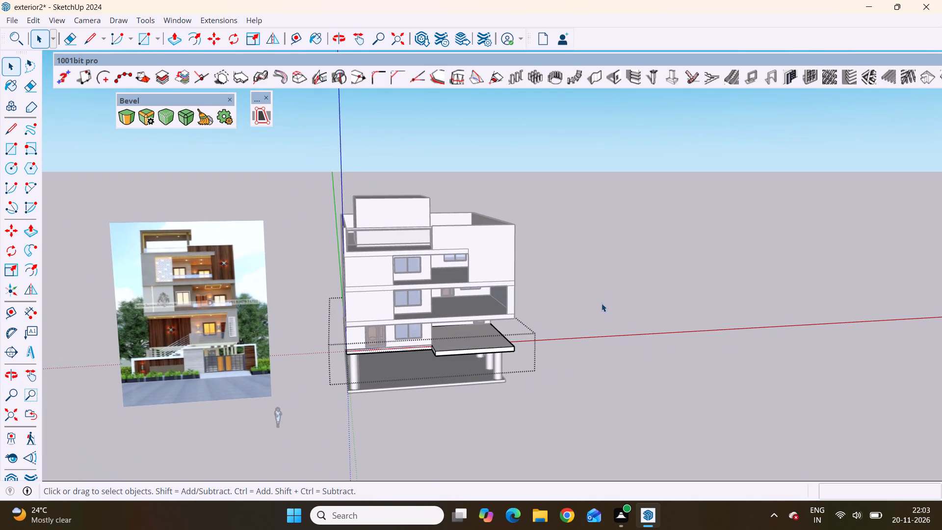
click(606, 297)
Study the reference image's lower floors, covering the gate, staircase and balcony, and compare them with the model's projecting slab.
scroll(191, 366, up, 5)
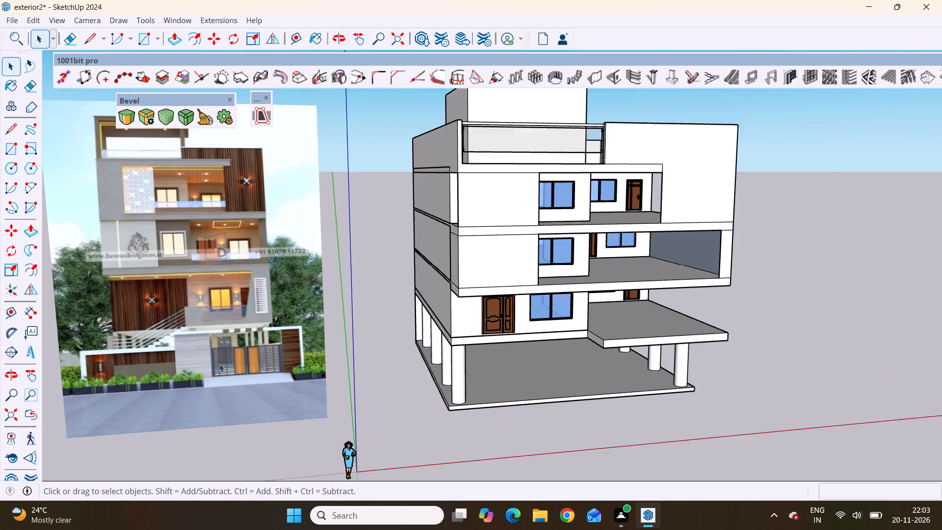
scroll(219, 364, up, 3)
middle_drag(247, 346, 311, 331)
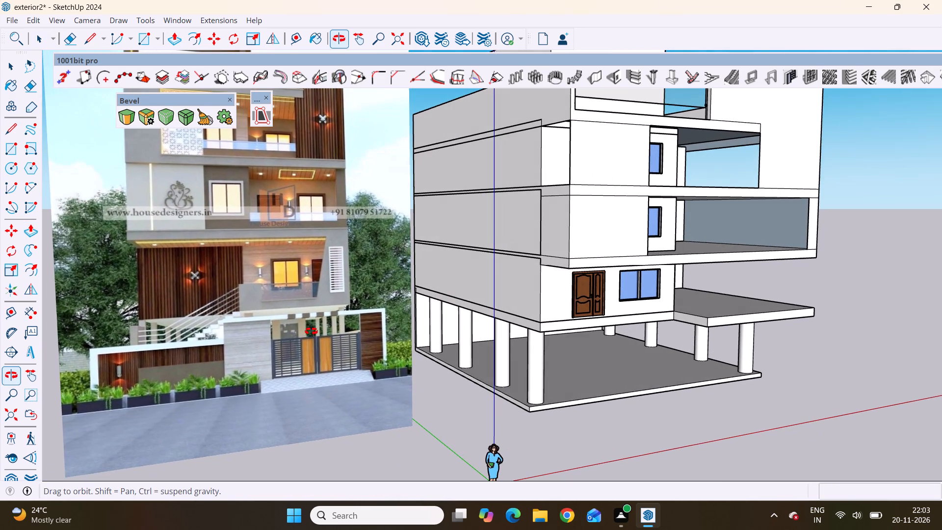
middle_drag(311, 331, 309, 330)
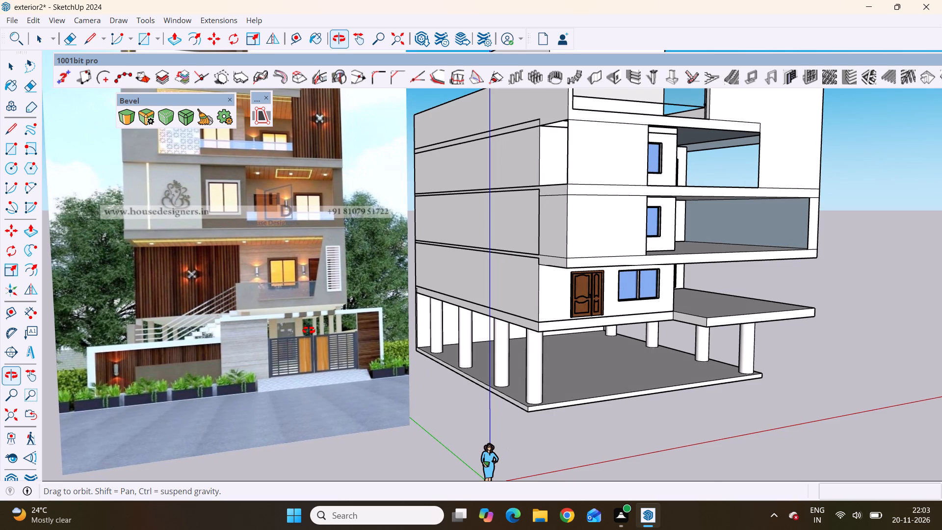
middle_drag(309, 330, 291, 323)
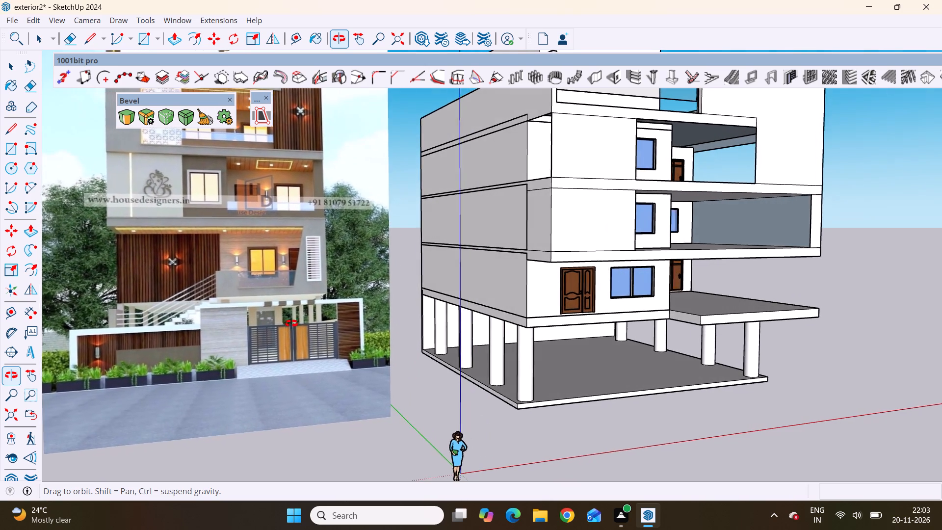
middle_drag(291, 323, 286, 322)
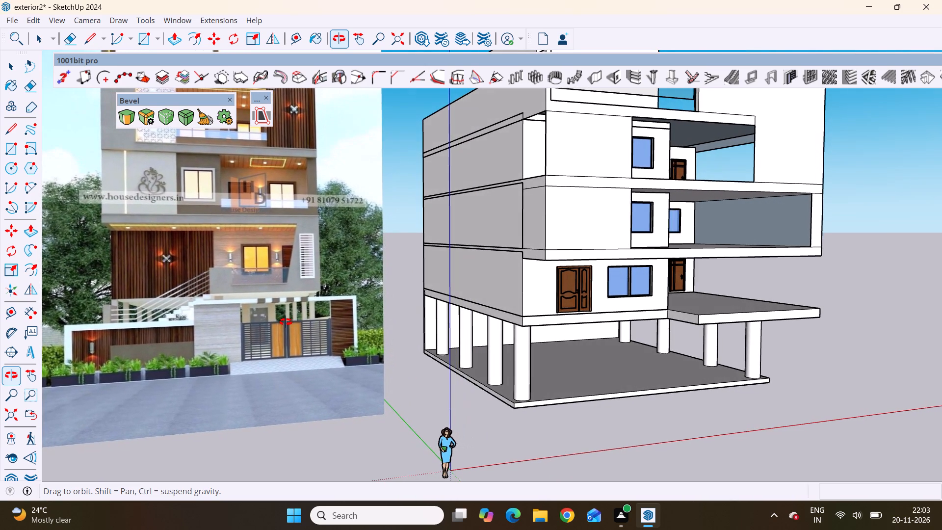
middle_drag(286, 322, 285, 321)
middle_click(285, 321)
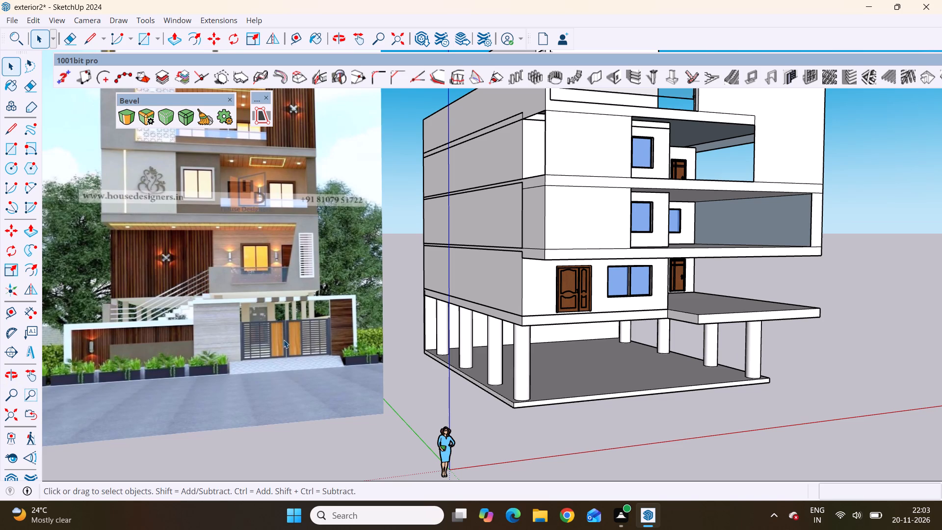
scroll(444, 331, down, 3)
scroll(350, 352, down, 8)
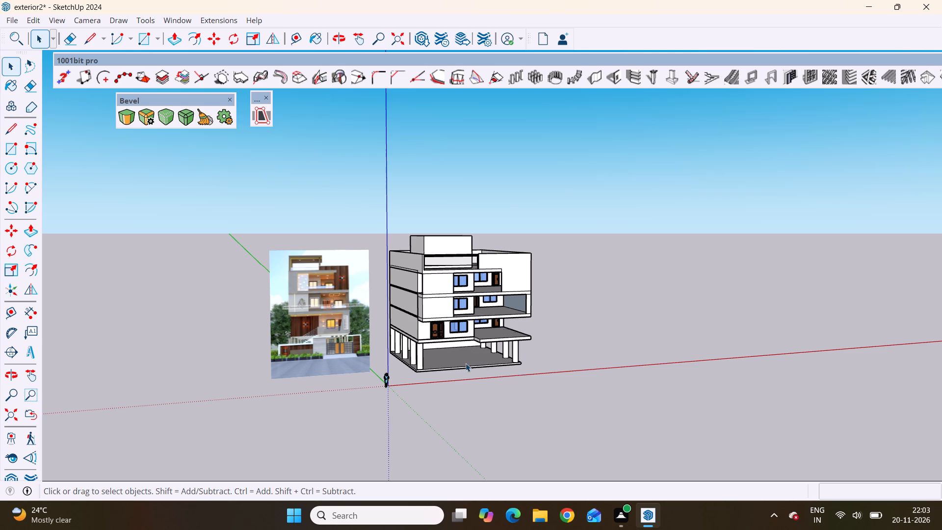
scroll(452, 364, down, 3)
middle_drag(584, 360, 583, 359)
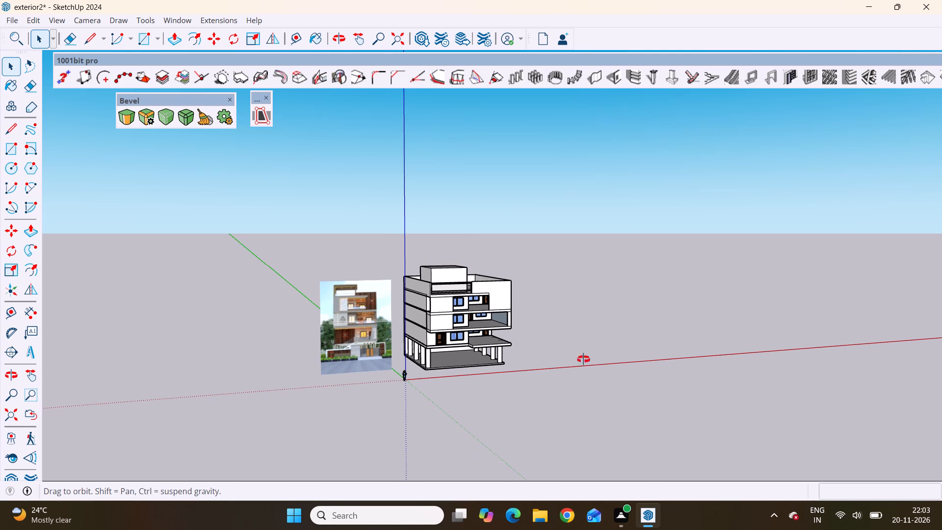
middle_drag(583, 359, 510, 372)
Open the slab for editing and Push/Pull its projecting portion's front face to align with the floor slab corner above.
scroll(454, 341, up, 13)
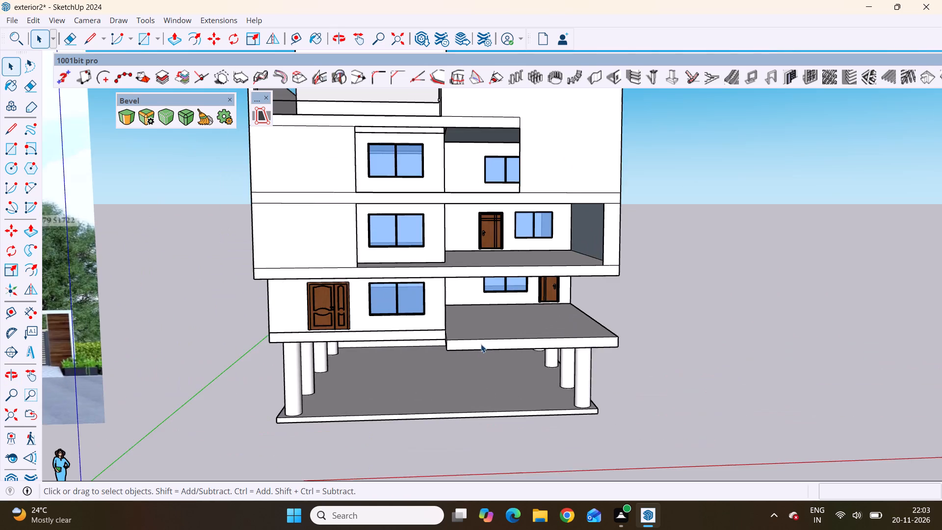
middle_drag(500, 351, 529, 376)
scroll(529, 376, up, 6)
click(497, 342)
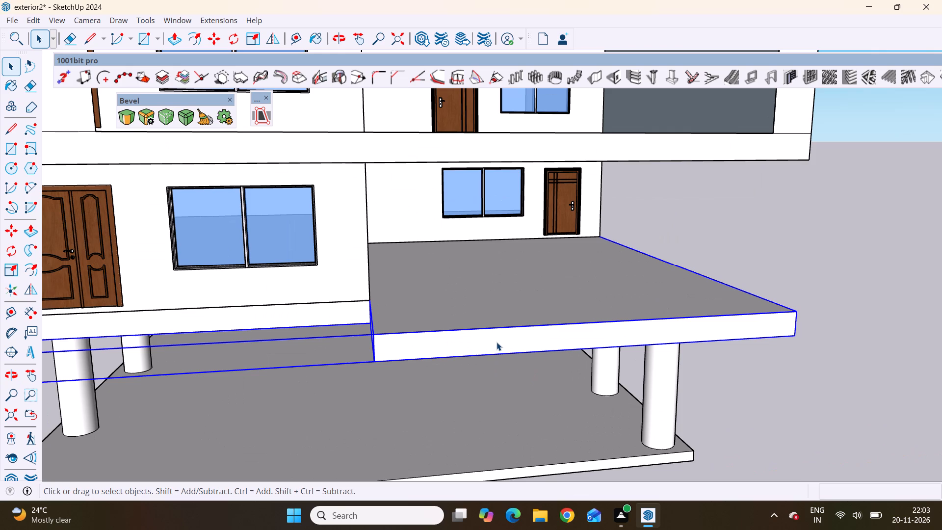
double_click(497, 345)
click(497, 345)
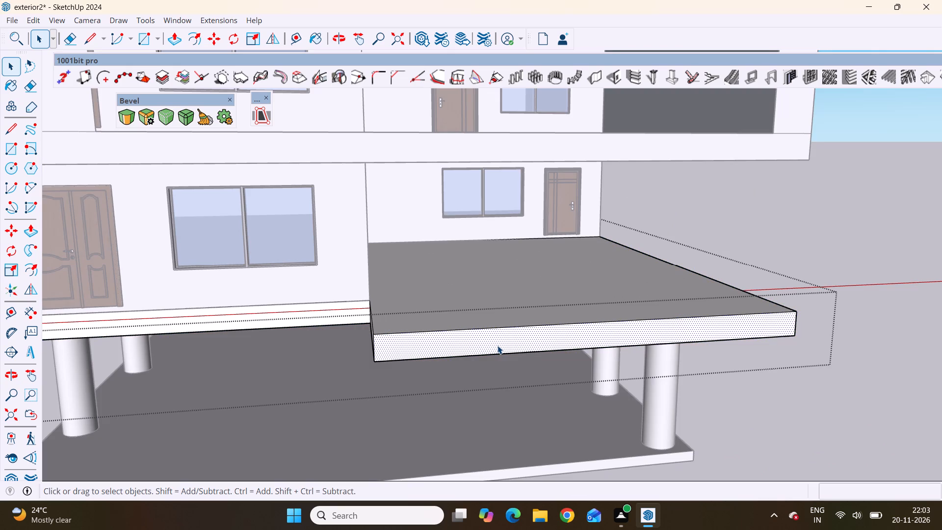
key(p)
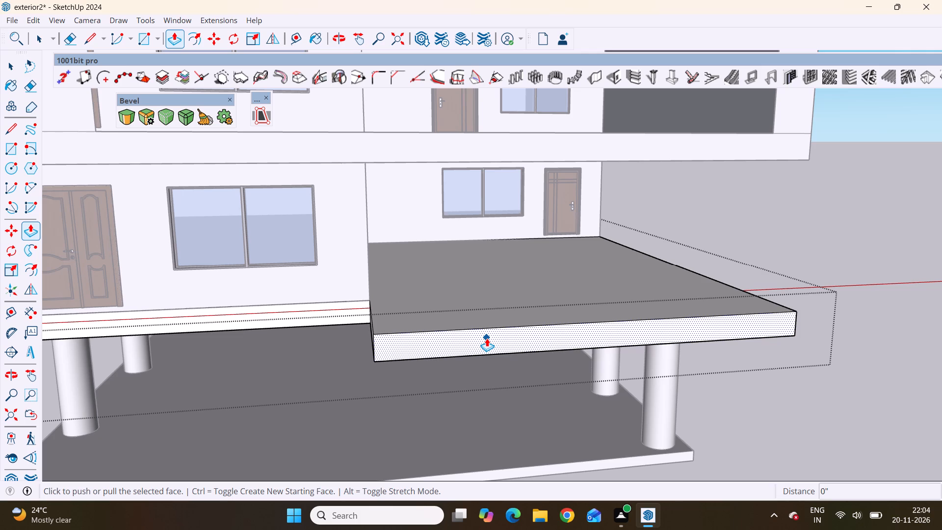
click(529, 329)
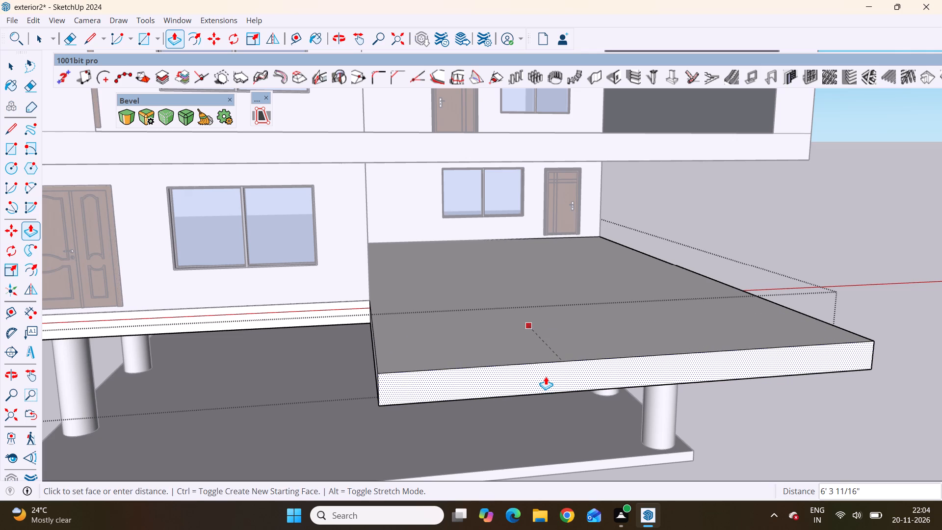
scroll(546, 376, down, 5)
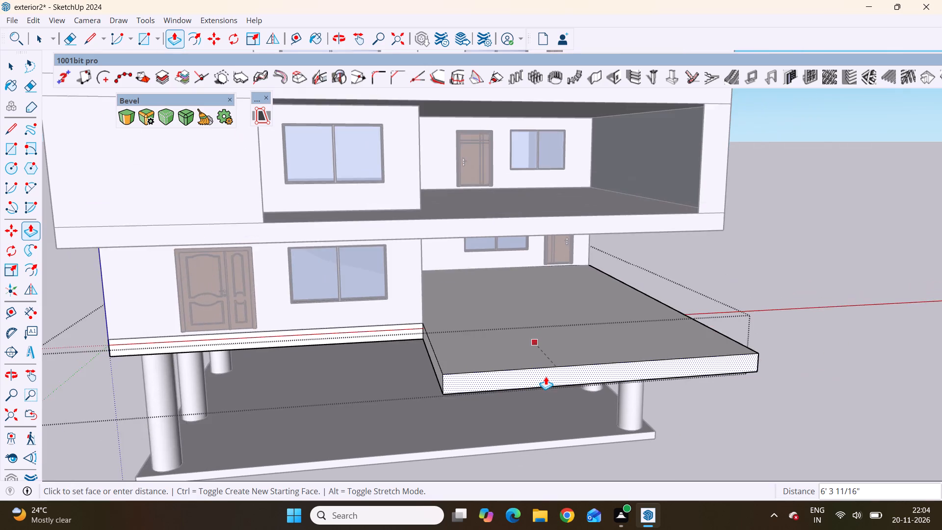
scroll(546, 376, down, 2)
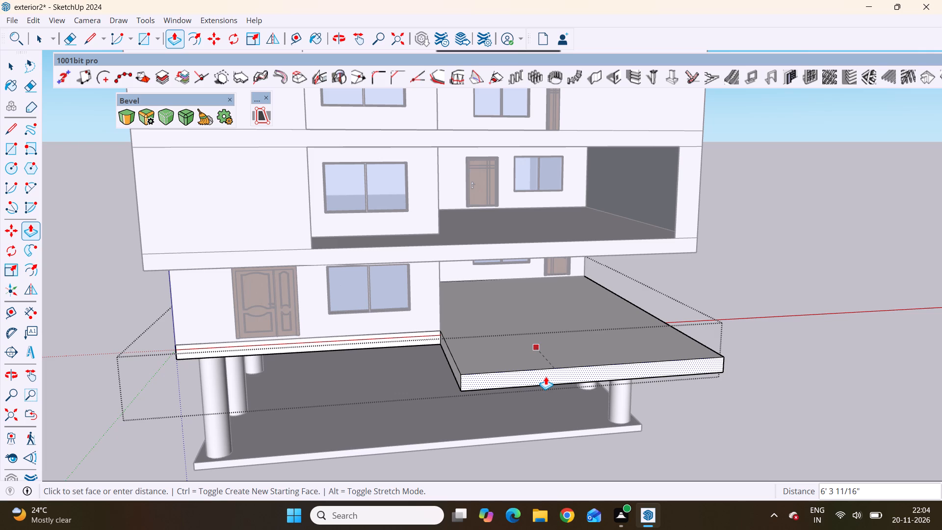
scroll(546, 376, down, 12)
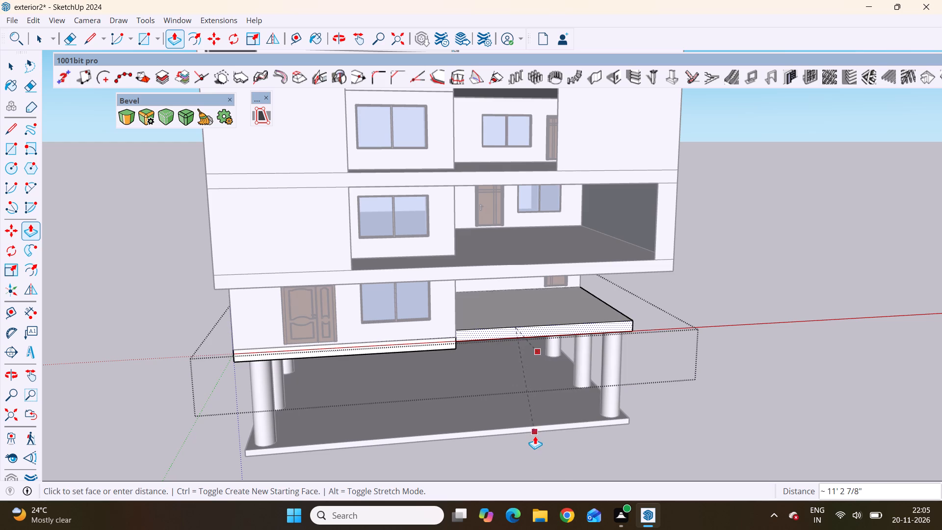
scroll(534, 441, down, 2)
middle_drag(533, 441, 249, 424)
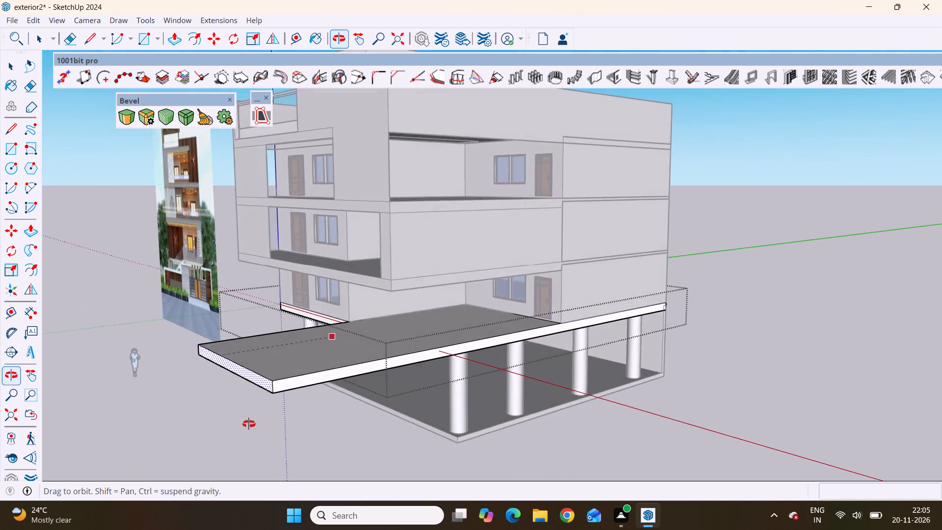
middle_drag(249, 424, 318, 448)
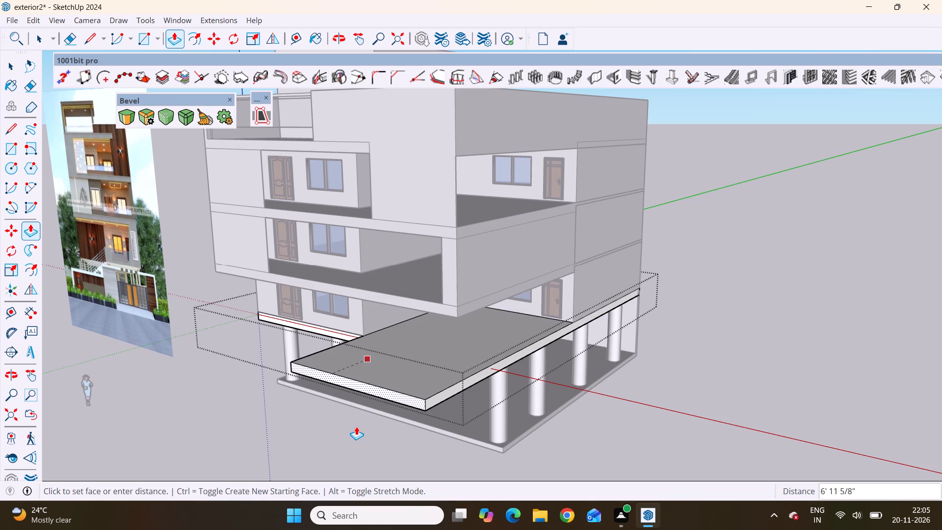
scroll(356, 426, down, 4)
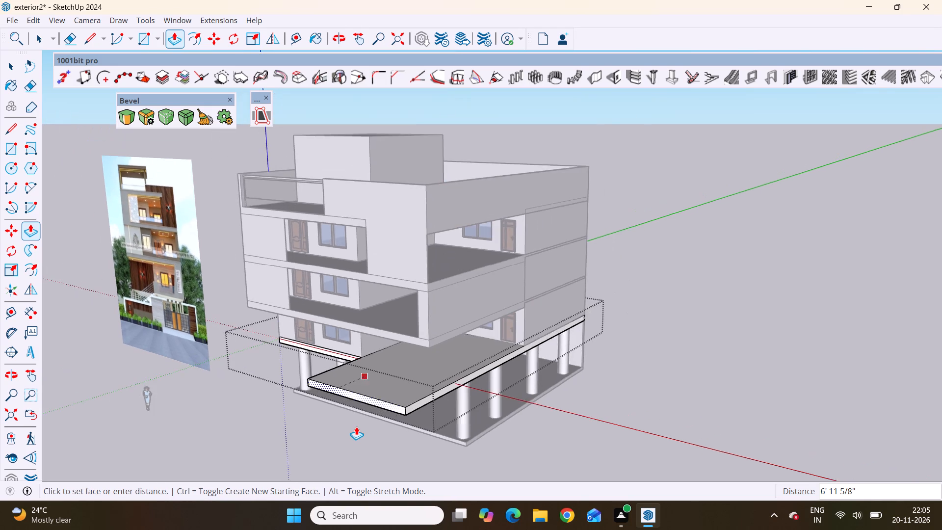
middle_drag(356, 426, 573, 424)
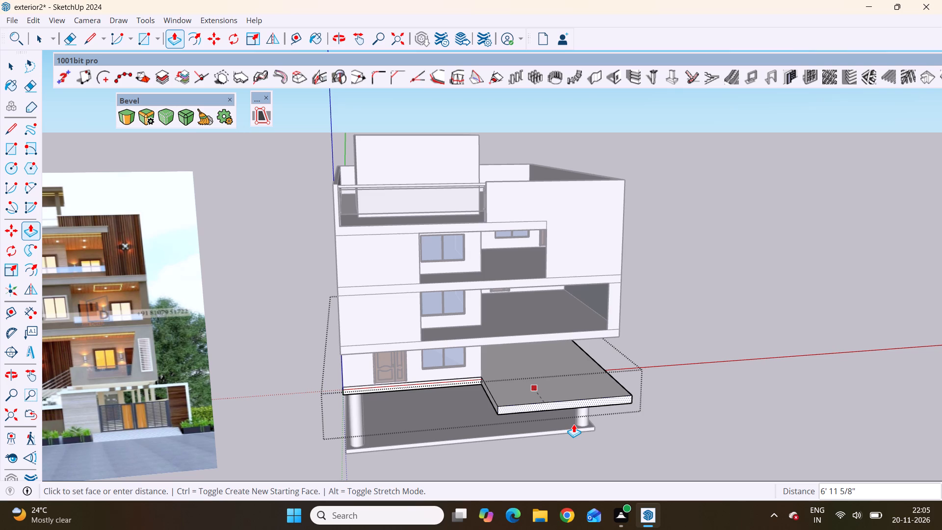
scroll(574, 424, down, 5)
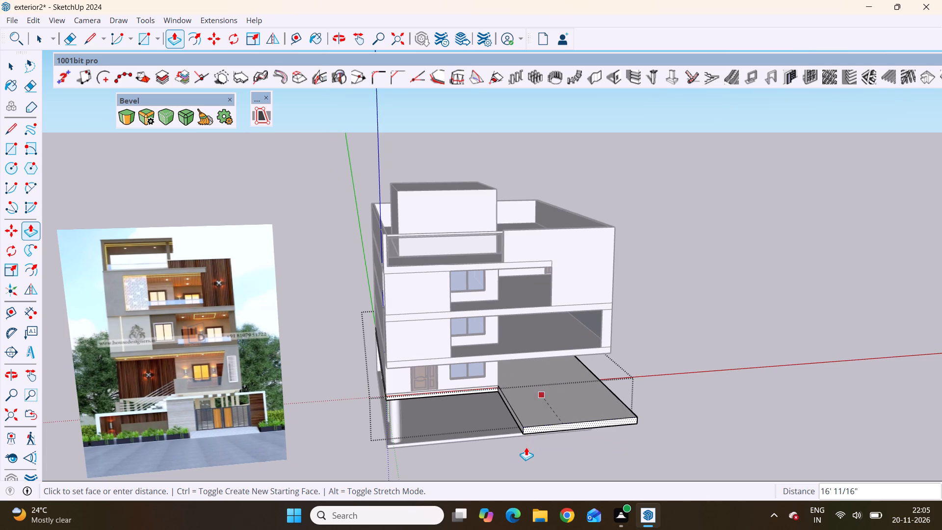
scroll(526, 447, up, 3)
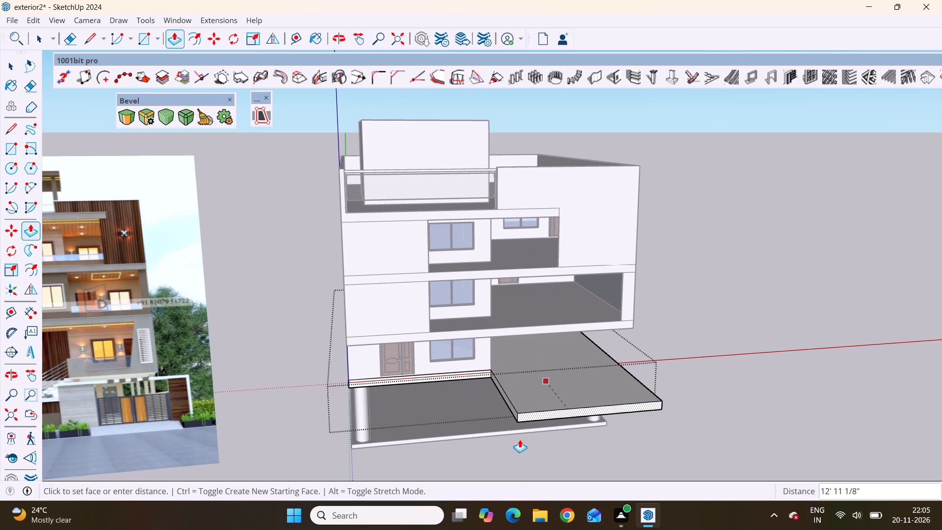
scroll(520, 439, up, 9)
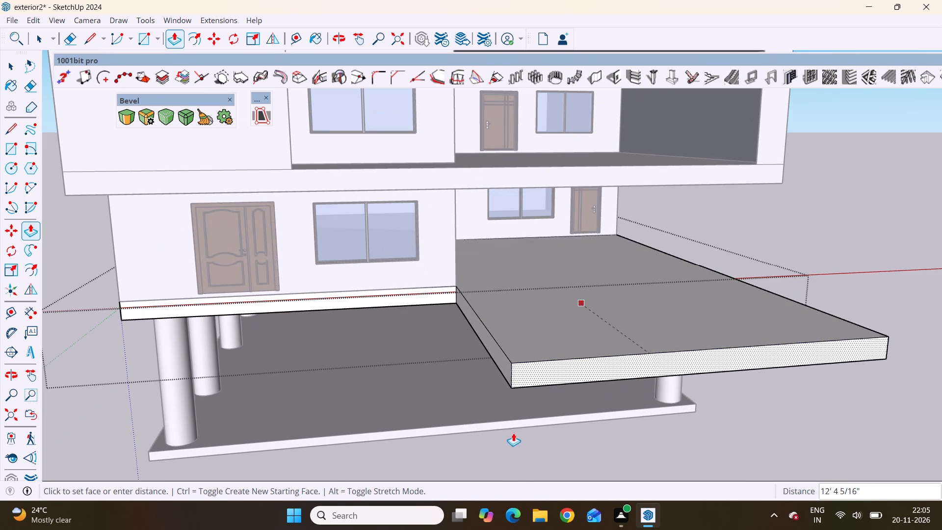
scroll(410, 414, down, 2)
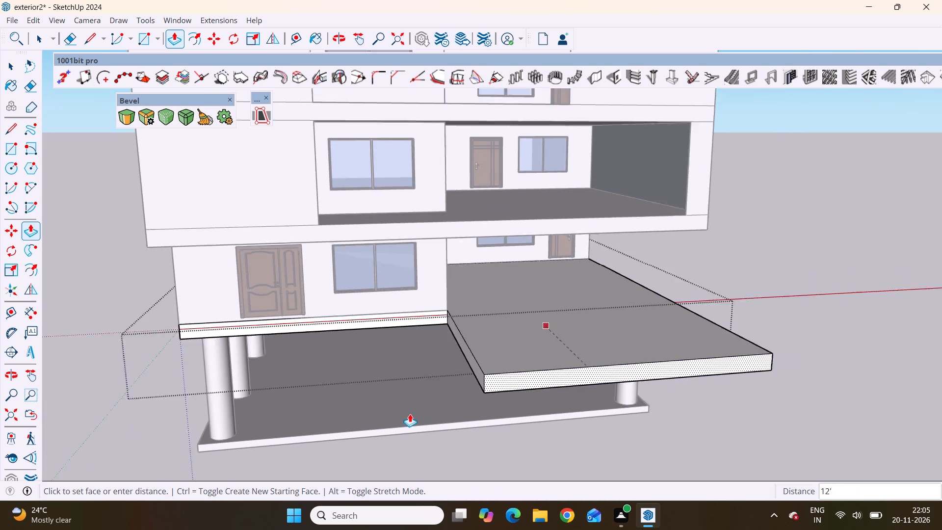
scroll(410, 414, down, 1)
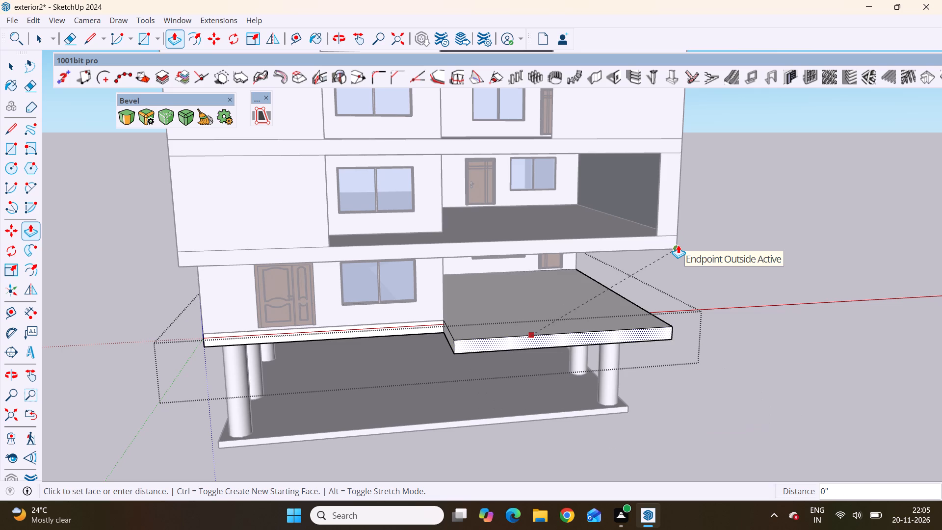
click(678, 245)
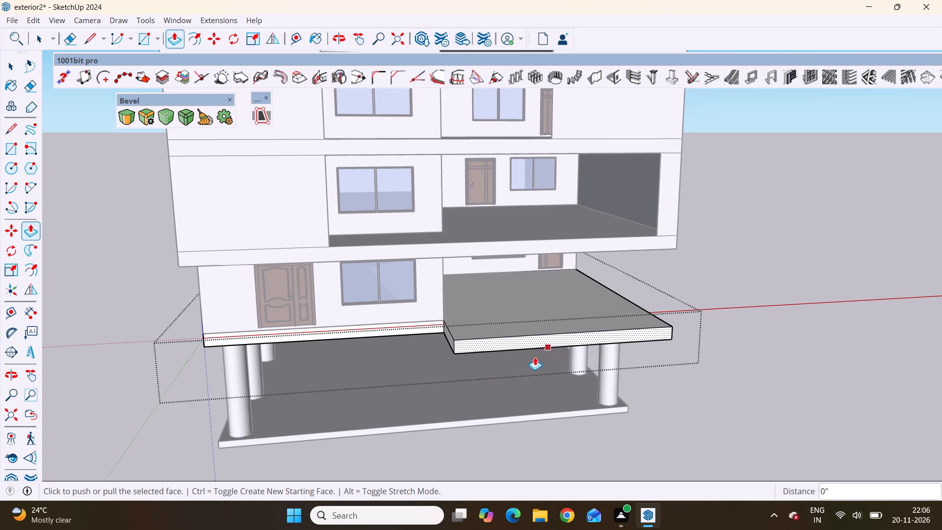
Push/Pull the projecting slab portion's front face outward about 4' 8", beyond the floor slab above.
scroll(494, 345, up, 4)
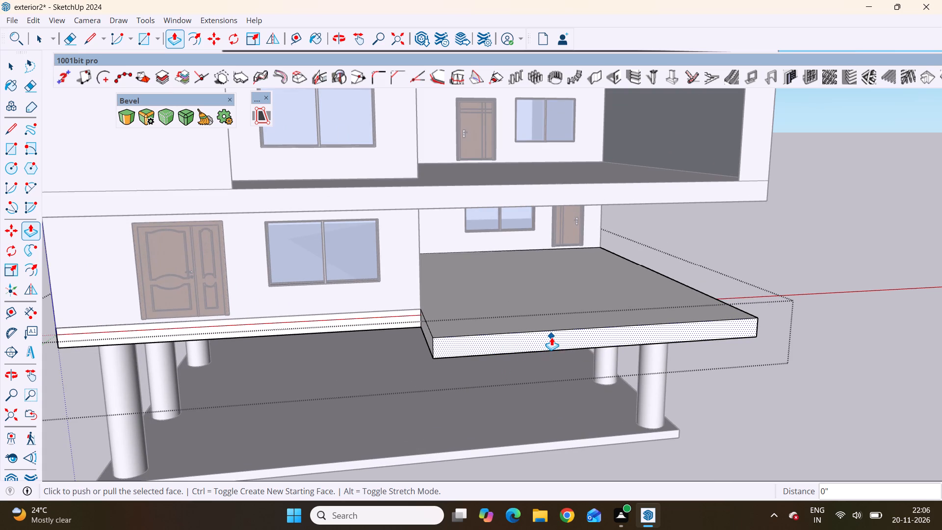
click(551, 336)
scroll(574, 373, down, 12)
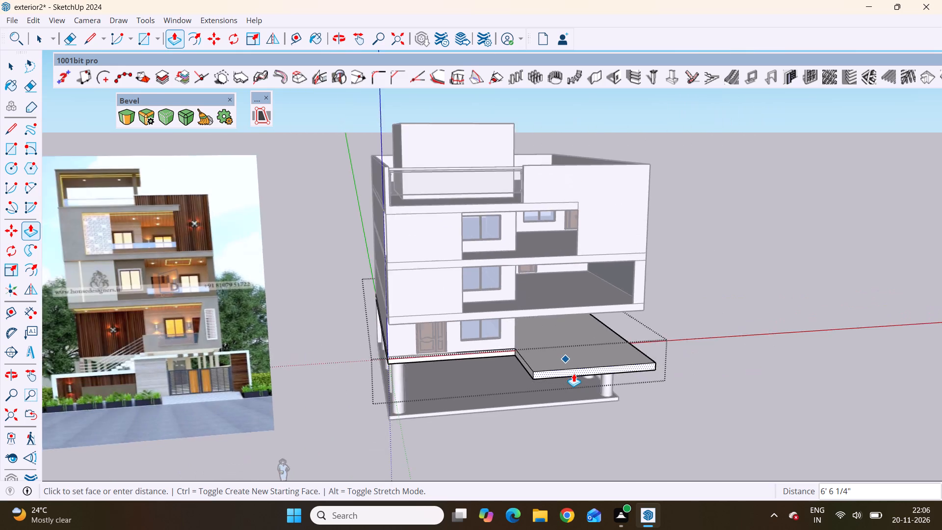
scroll(574, 373, down, 5)
middle_drag(579, 408, 629, 446)
scroll(629, 446, up, 7)
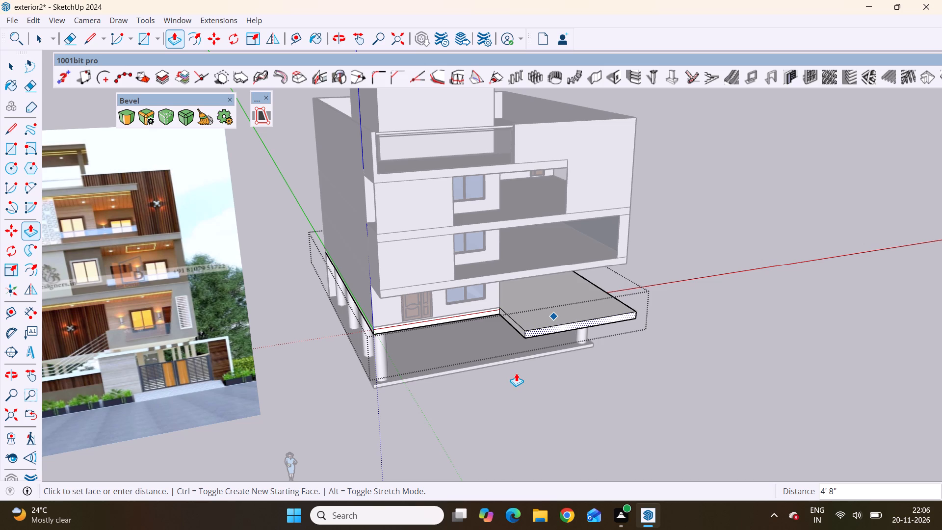
click(516, 373)
scroll(522, 401, down, 4)
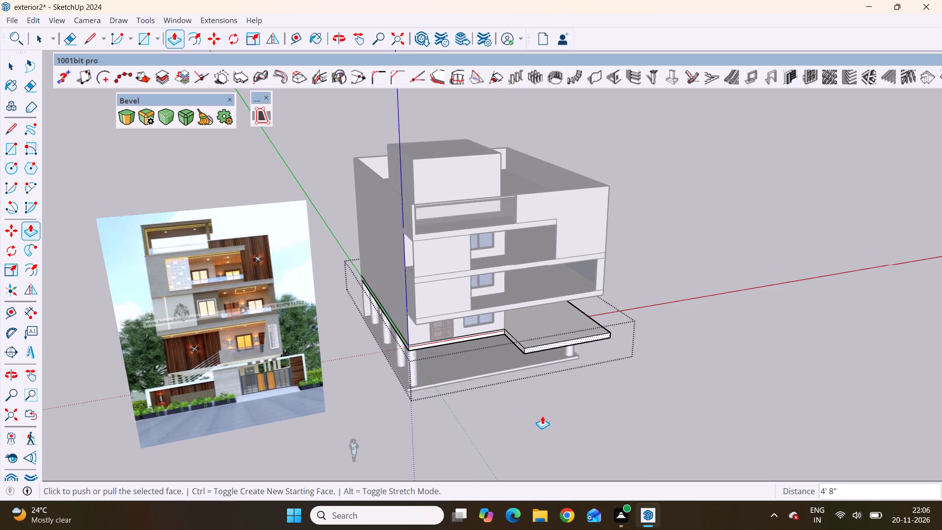
middle_drag(543, 416, 511, 387)
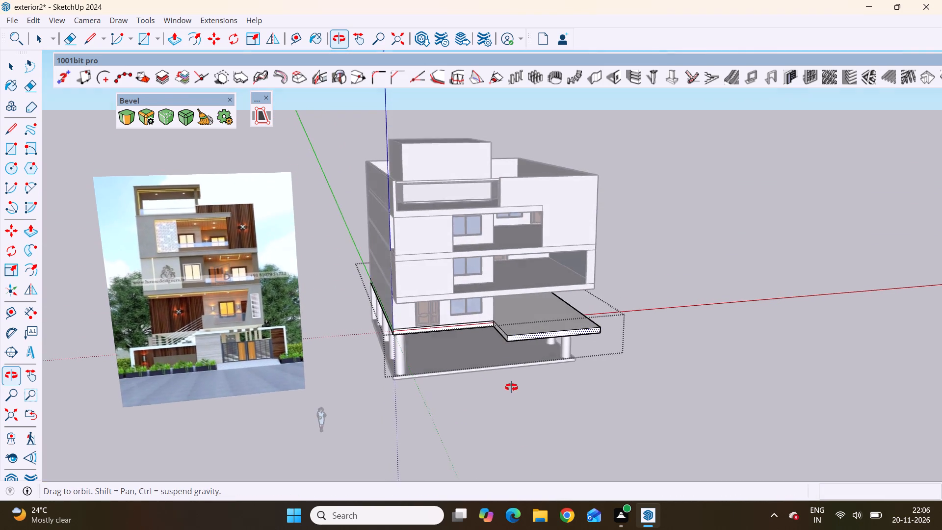
Undo the last outward Push/Pull of the projecting slab portion's front face.
middle_drag(511, 387, 415, 396)
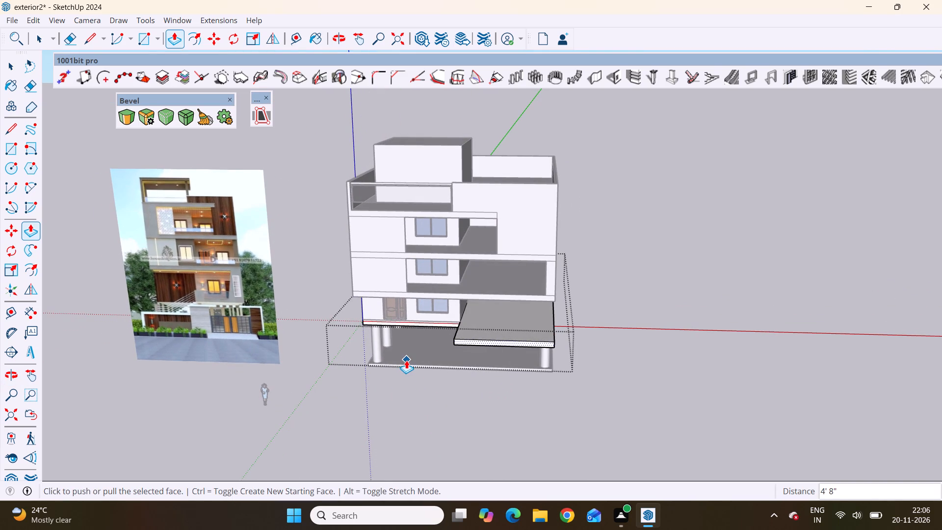
scroll(507, 301, up, 3)
scroll(485, 351, up, 5)
middle_drag(484, 371, 543, 306)
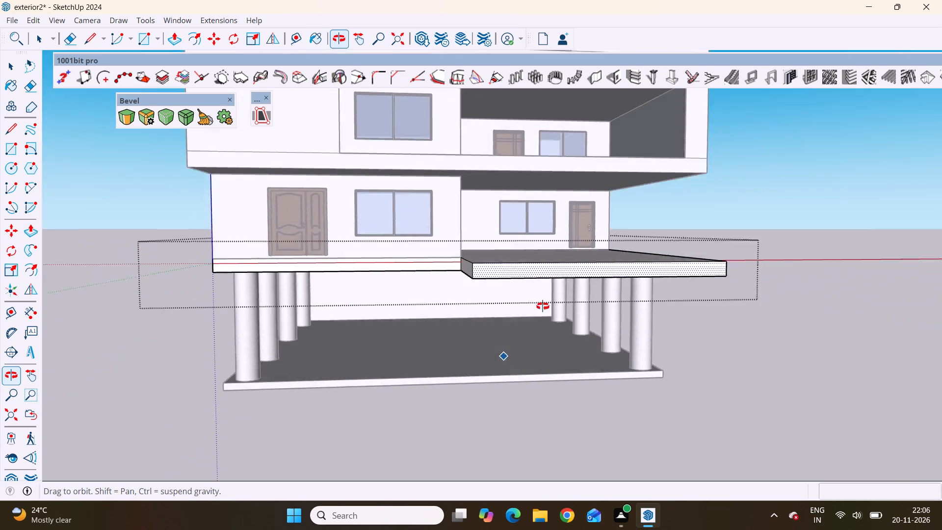
middle_drag(543, 306, 546, 353)
key(space)
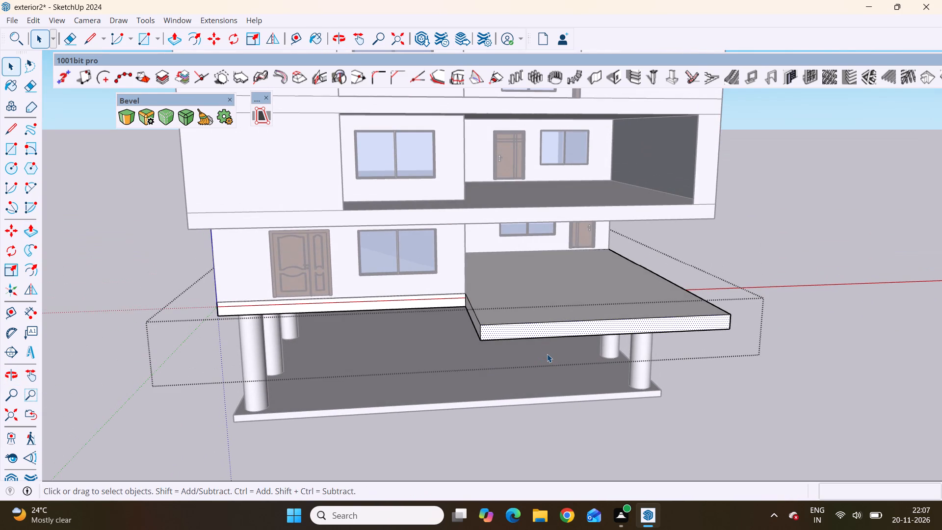
key(ctrl+x)
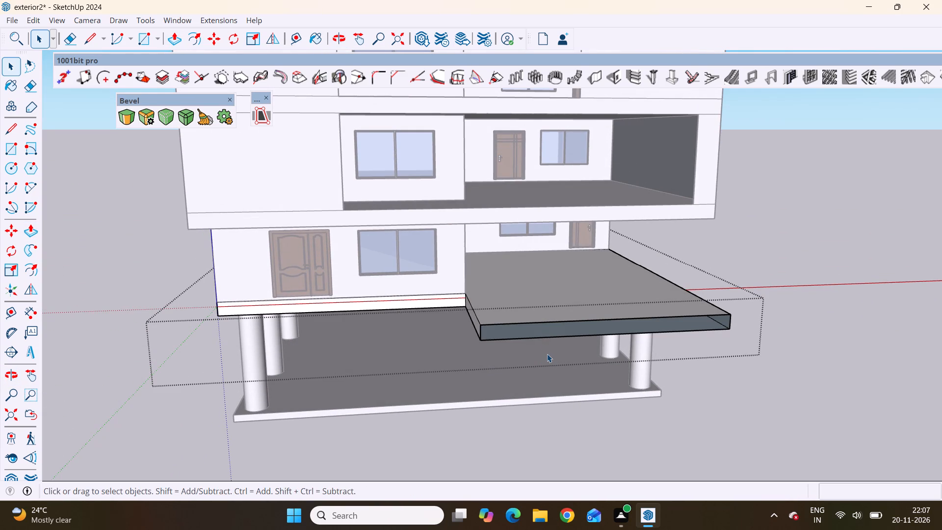
key(space)
key(ctrl+z)
key(ctrl+z)
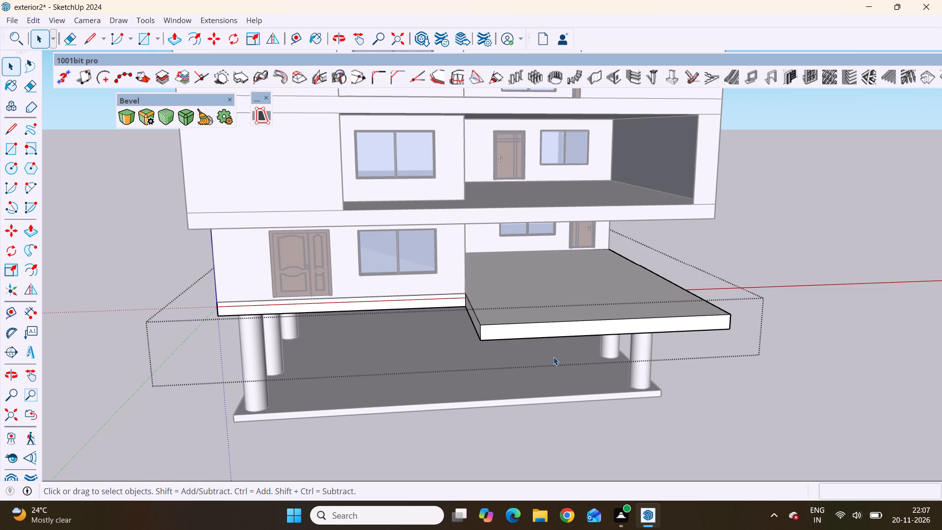
key(ctrl+z)
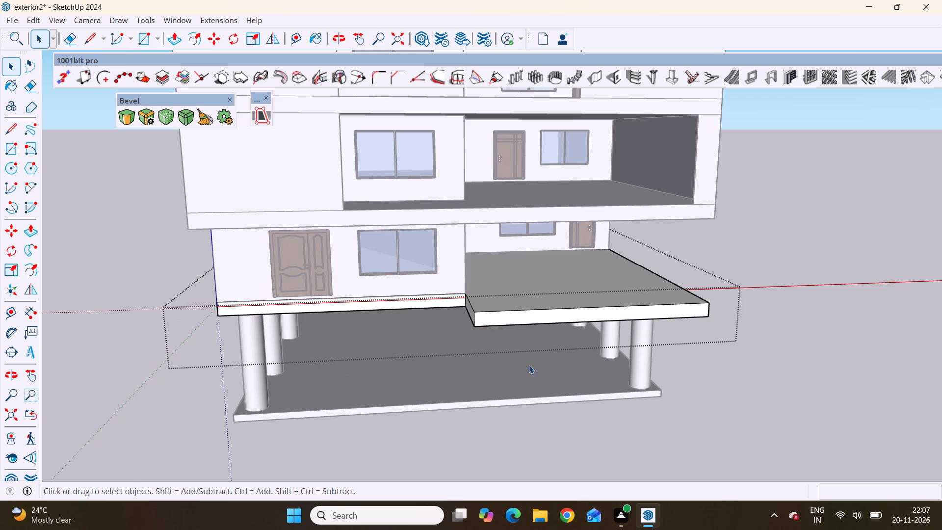
Close the slab for editing and compare its projecting portion with the reference image's ground floor, gate and balcony.
scroll(529, 365, down, 3)
scroll(488, 355, down, 1)
middle_drag(528, 337, 483, 398)
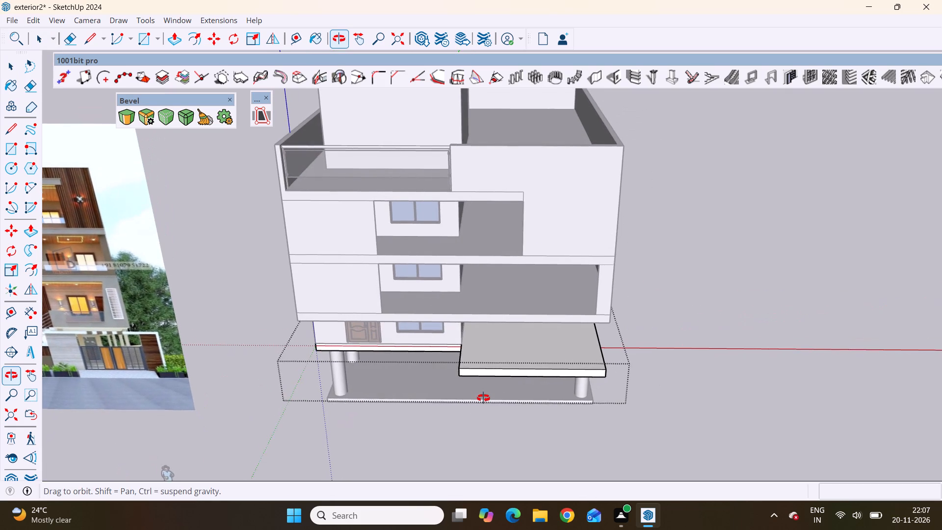
middle_drag(483, 398, 484, 398)
scroll(508, 367, up, 2)
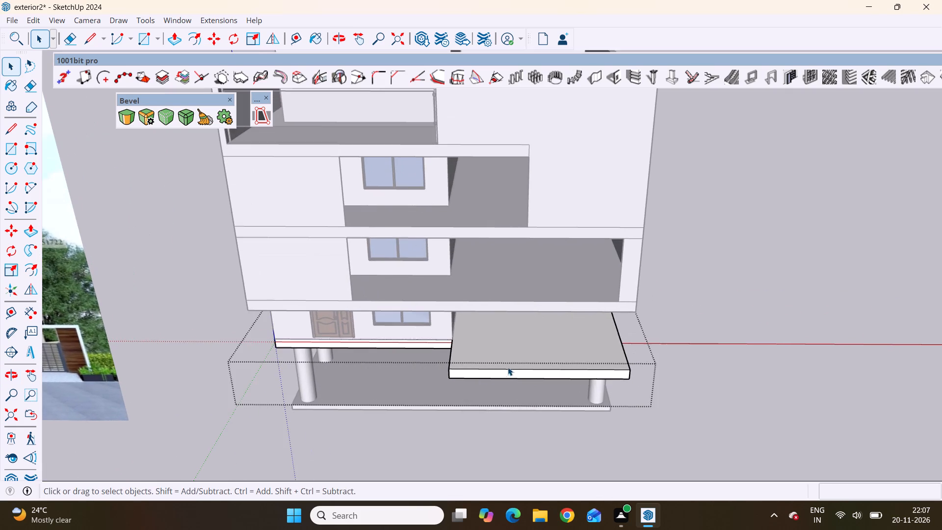
click(668, 309)
scroll(643, 340, down, 5)
middle_drag(553, 402, 545, 371)
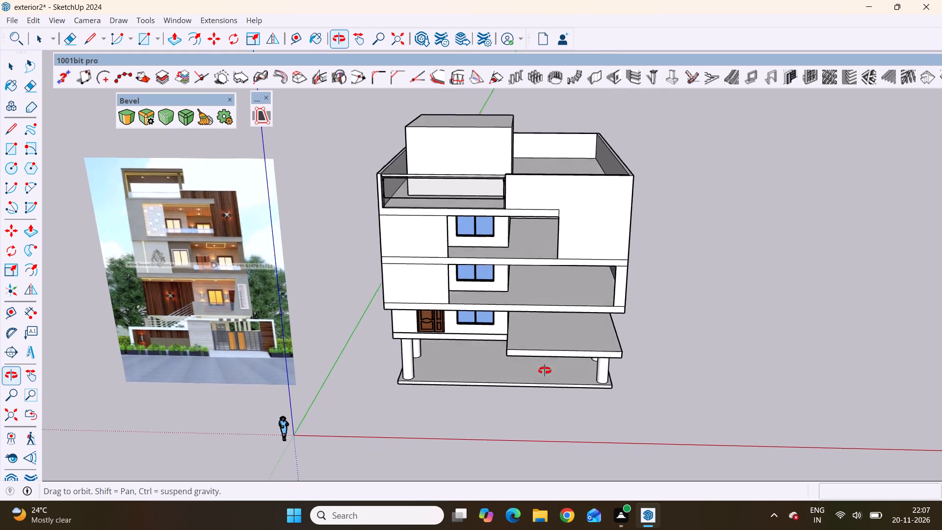
middle_drag(545, 371, 588, 291)
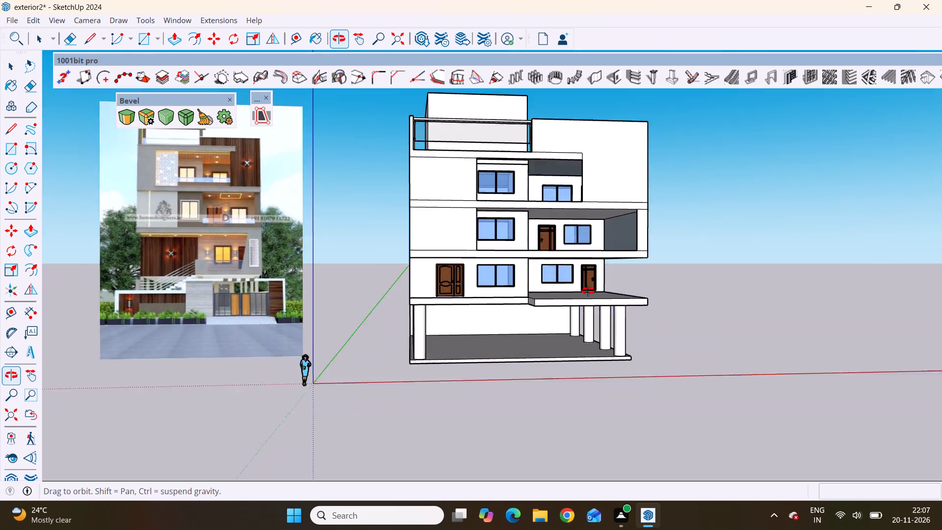
middle_drag(588, 291, 586, 363)
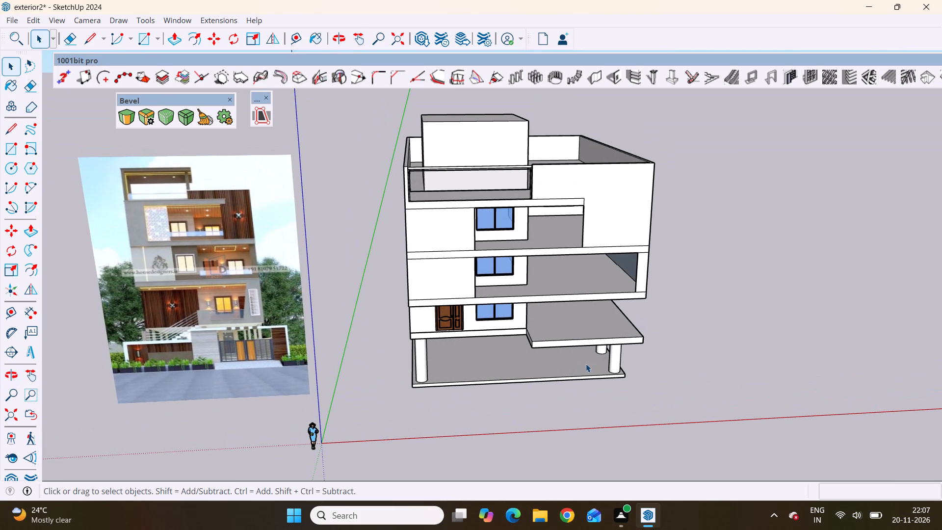
scroll(157, 333, up, 11)
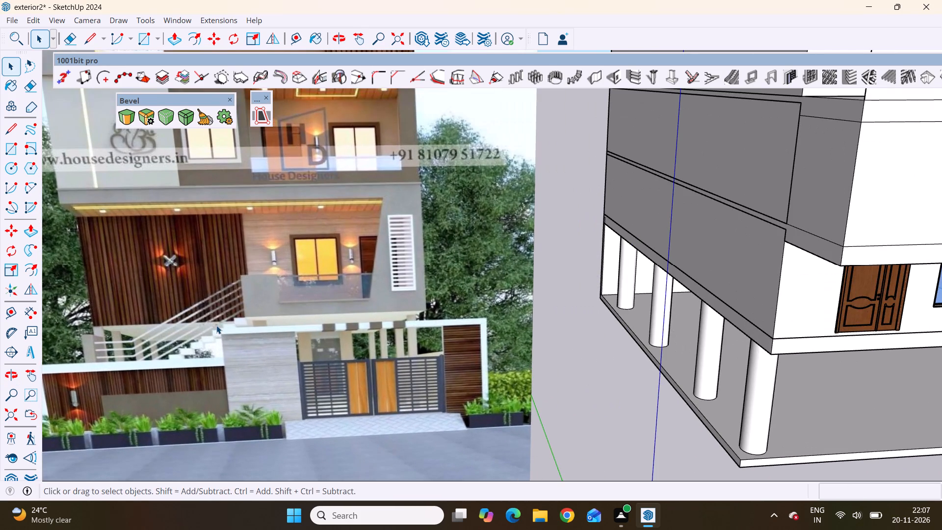
scroll(216, 325, down, 3)
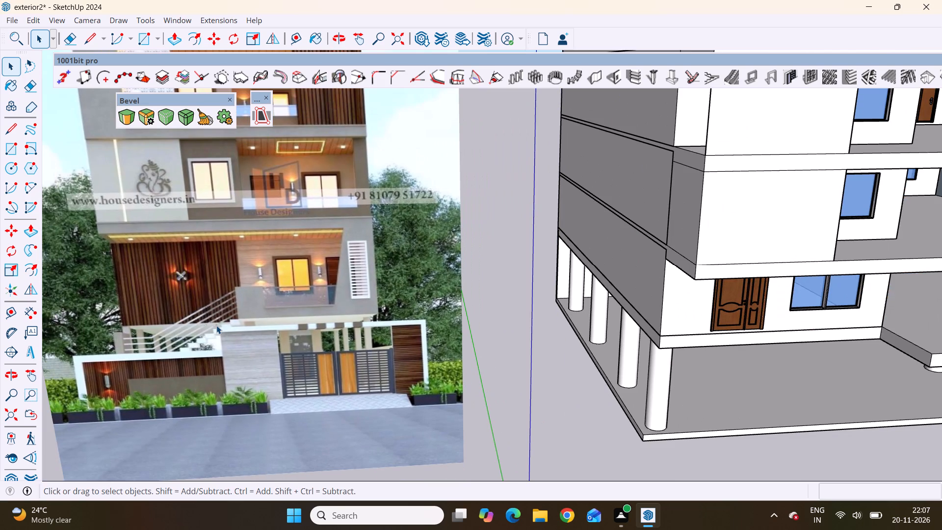
scroll(216, 325, down, 4)
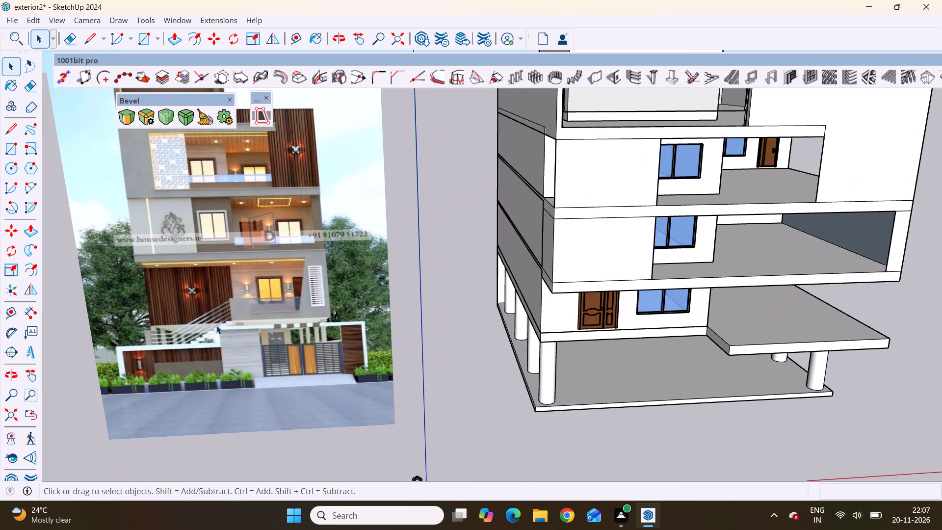
scroll(216, 325, down, 4)
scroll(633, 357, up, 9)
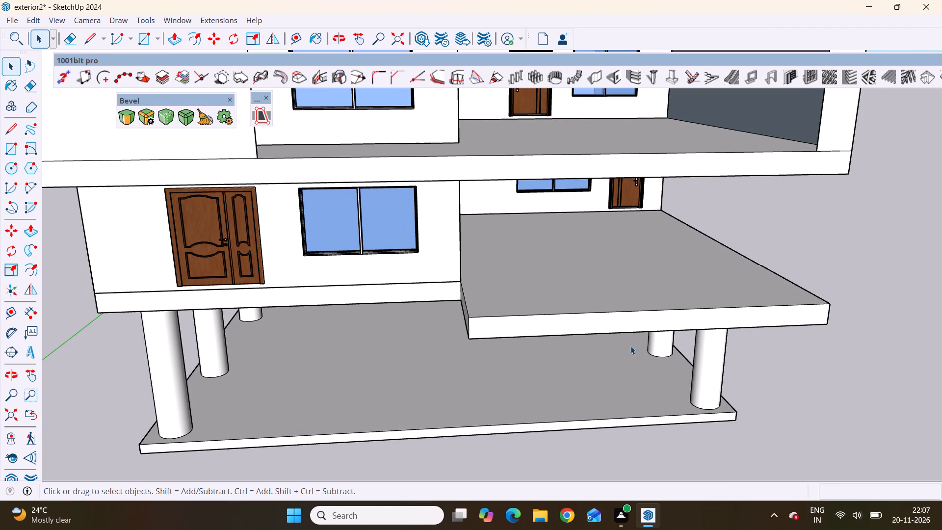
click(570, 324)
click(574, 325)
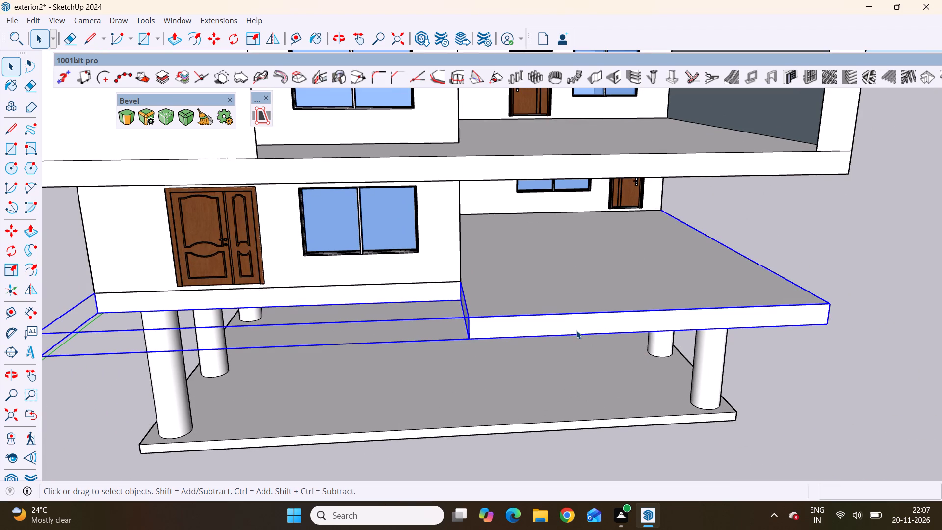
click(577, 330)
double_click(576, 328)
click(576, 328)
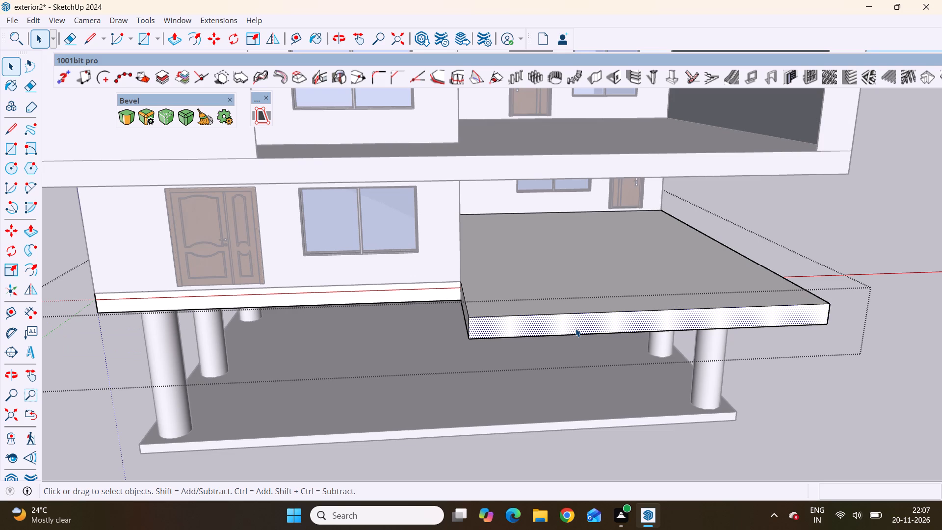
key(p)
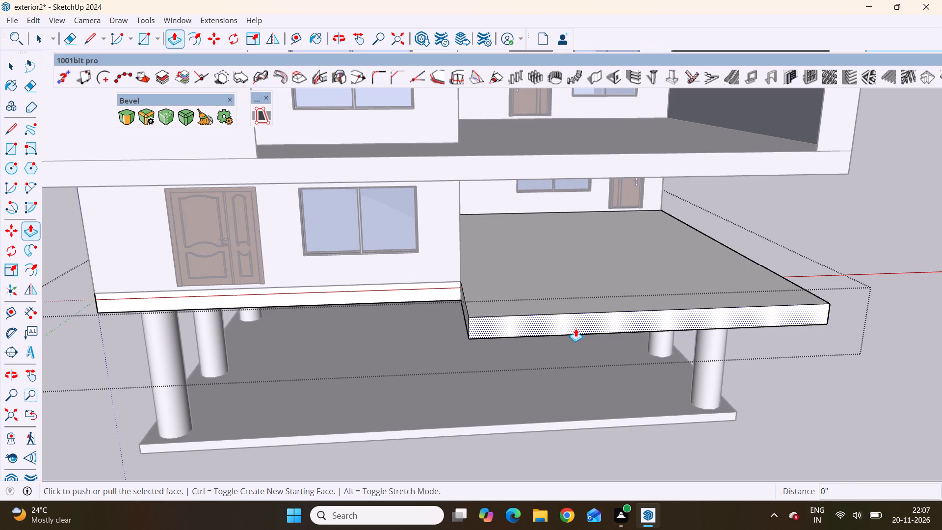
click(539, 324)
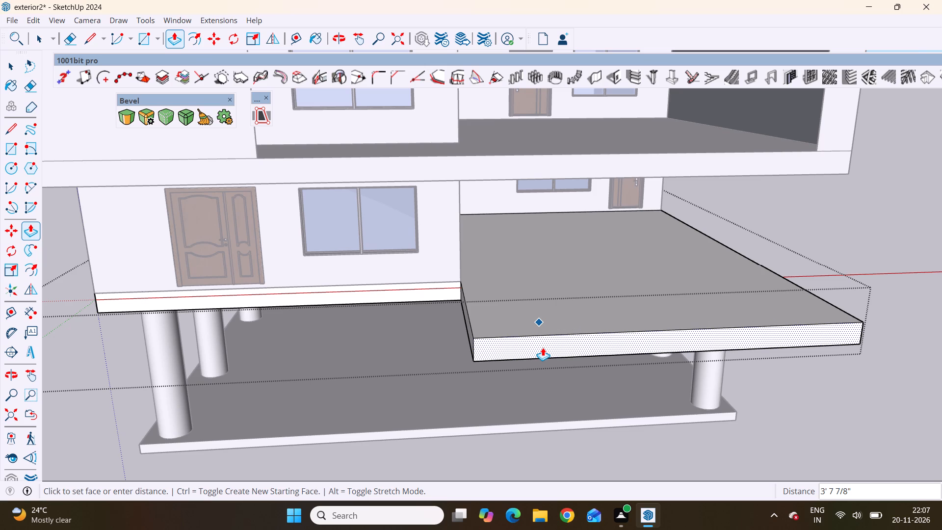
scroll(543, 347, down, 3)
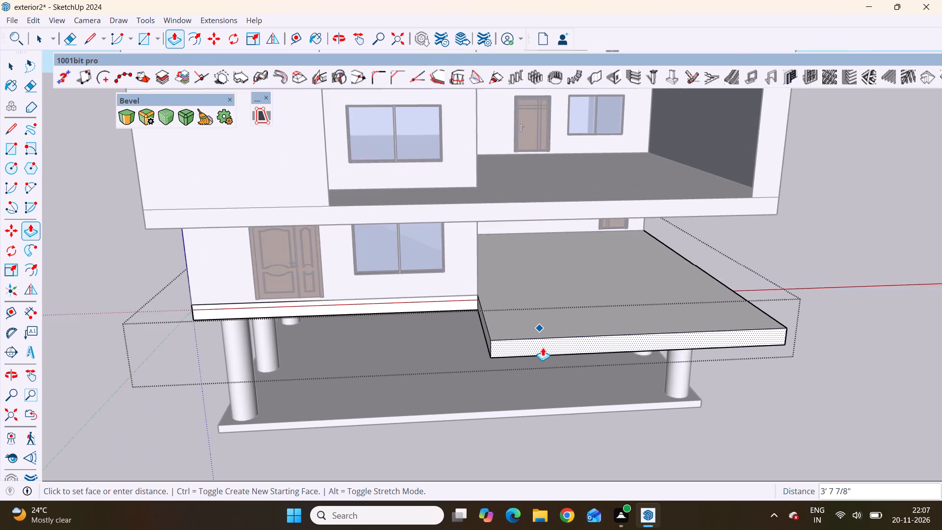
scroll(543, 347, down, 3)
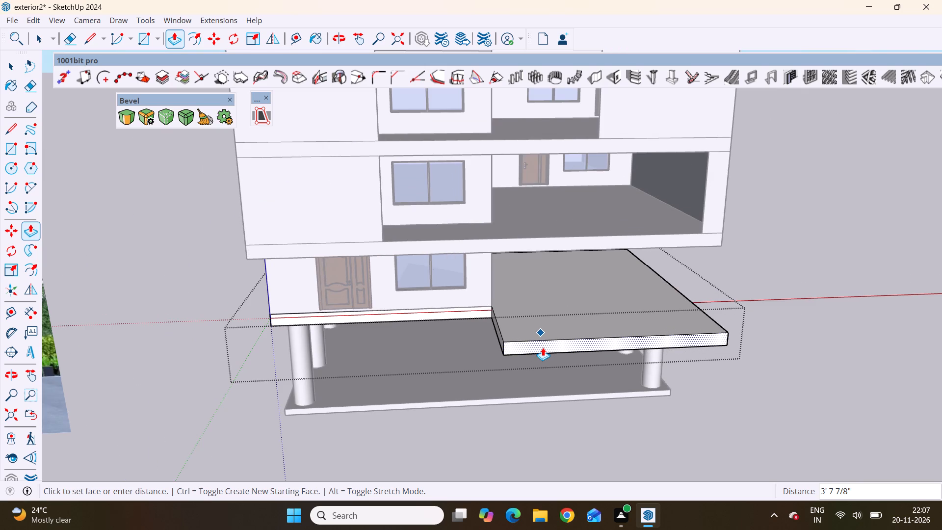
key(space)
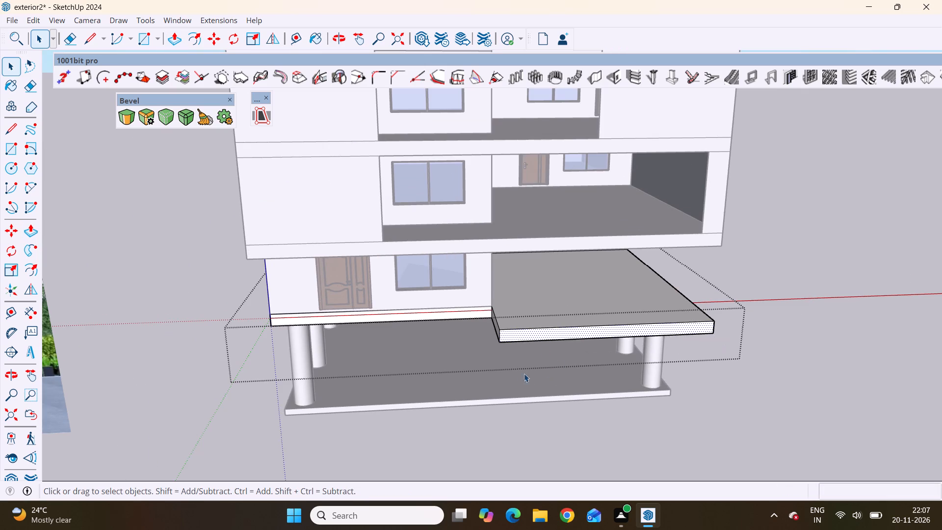
Examine the projecting slab against the whole building and close the slab for editing.
scroll(487, 350, up, 7)
middle_click(505, 347)
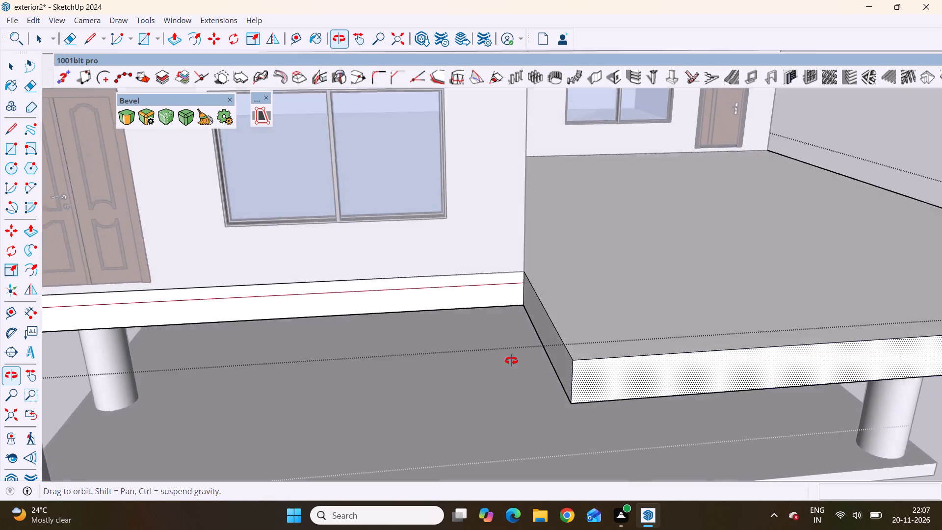
scroll(505, 346, down, 13)
middle_drag(565, 376, 587, 461)
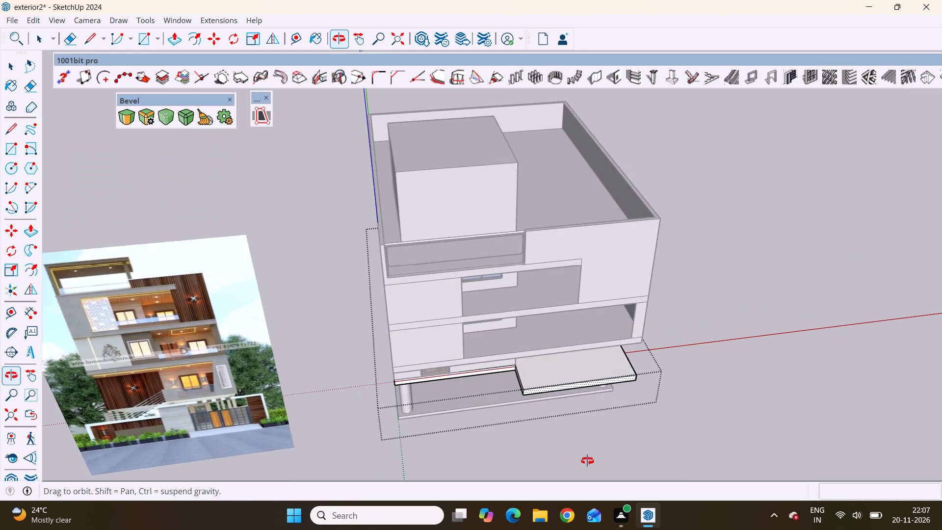
middle_drag(587, 461, 565, 348)
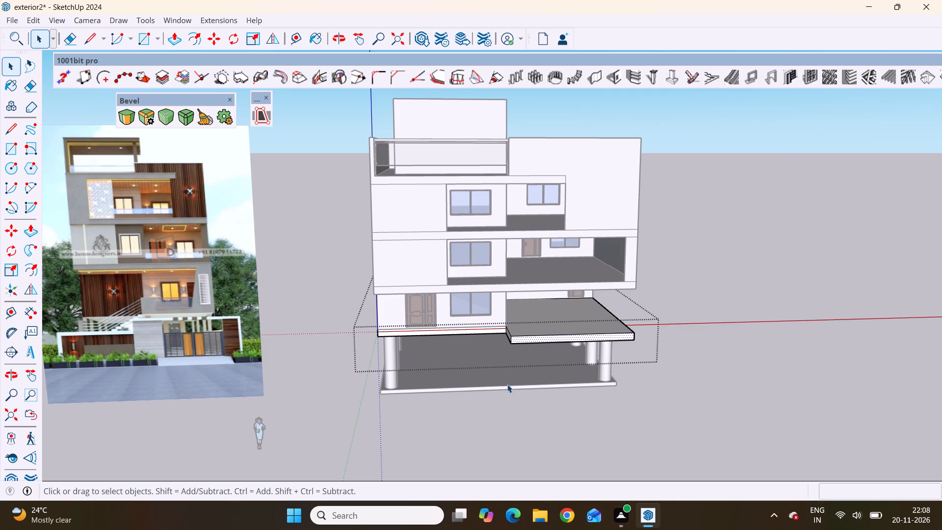
scroll(507, 384, down, 4)
middle_drag(521, 378, 510, 447)
middle_drag(548, 327, 539, 364)
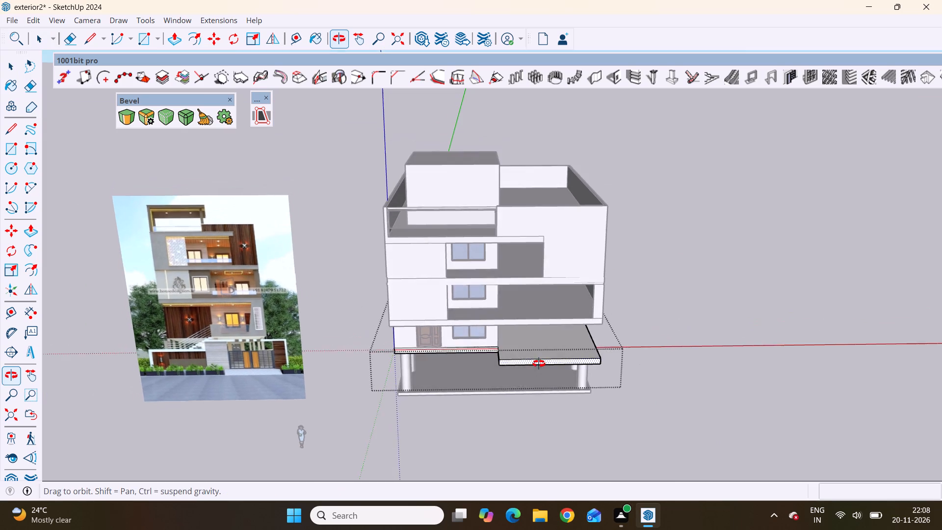
middle_drag(539, 364, 539, 364)
scroll(598, 310, up, 4)
click(736, 281)
scroll(646, 318, down, 4)
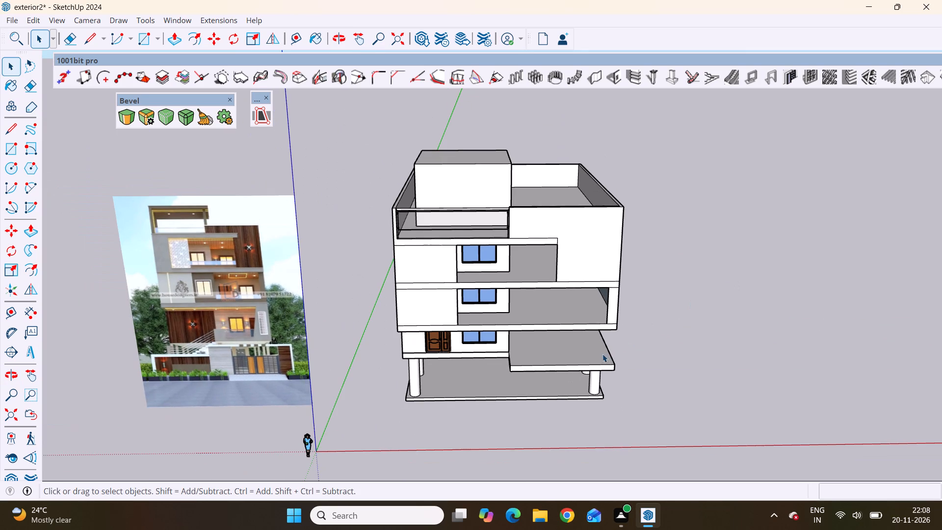
scroll(594, 361, down, 1)
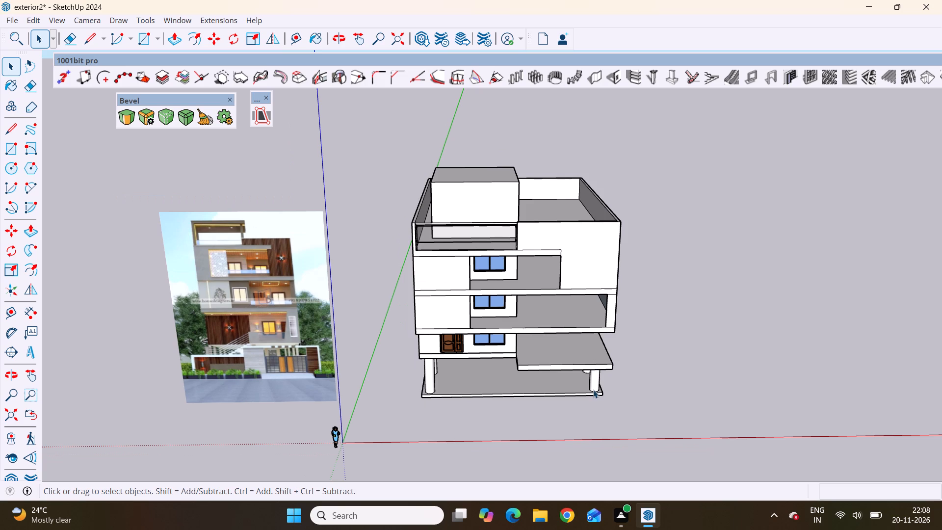
Study the reference image's balcony side wall and lower floors against the model's floor slab and projecting balcony.
scroll(593, 393, up, 1)
middle_drag(593, 393, 593, 321)
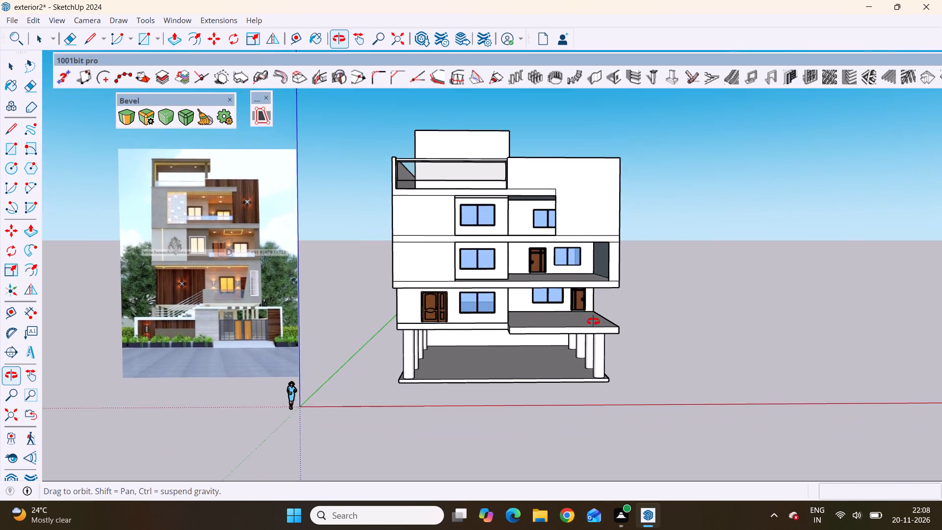
middle_drag(593, 321, 611, 346)
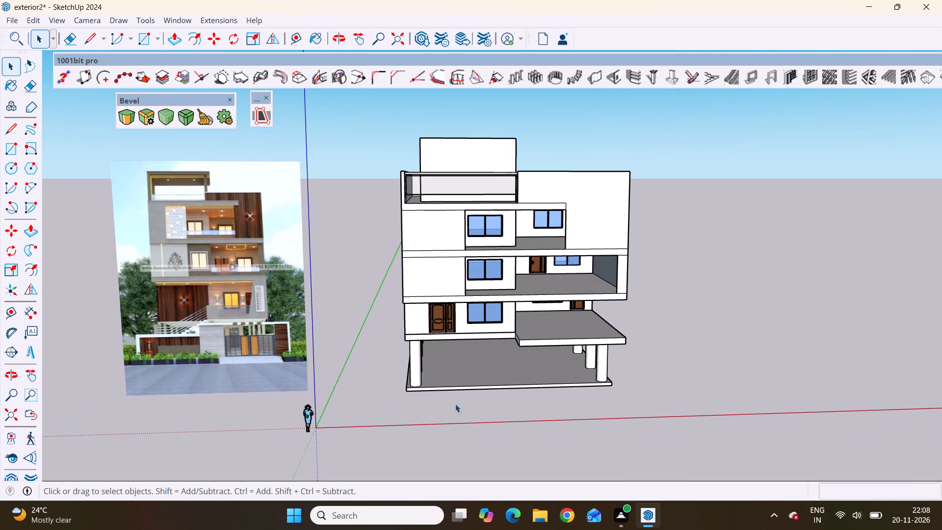
scroll(169, 309, up, 6)
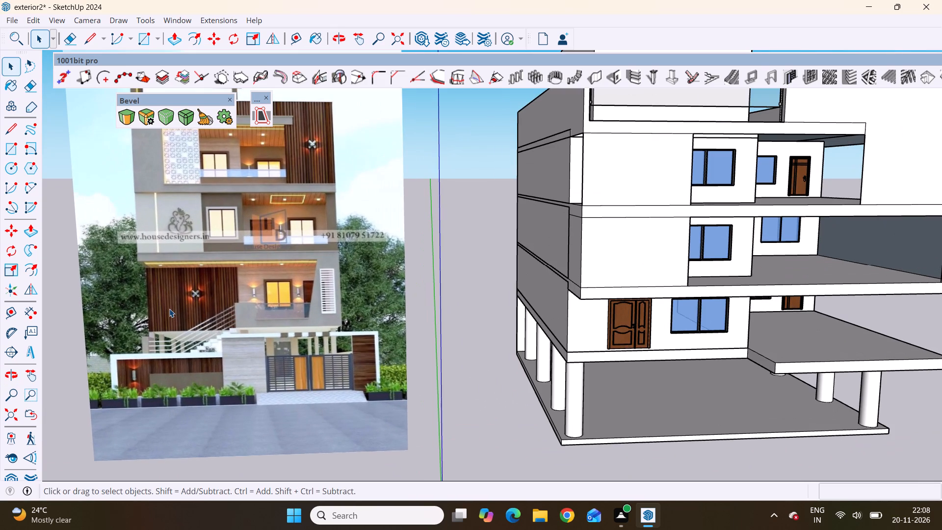
scroll(169, 309, up, 1)
scroll(169, 309, down, 4)
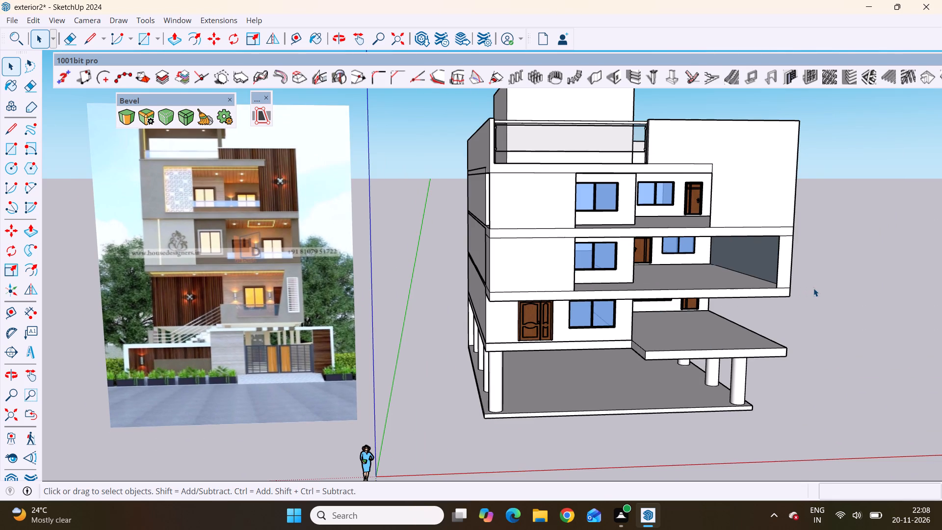
scroll(808, 298, up, 7)
scroll(690, 301, down, 6)
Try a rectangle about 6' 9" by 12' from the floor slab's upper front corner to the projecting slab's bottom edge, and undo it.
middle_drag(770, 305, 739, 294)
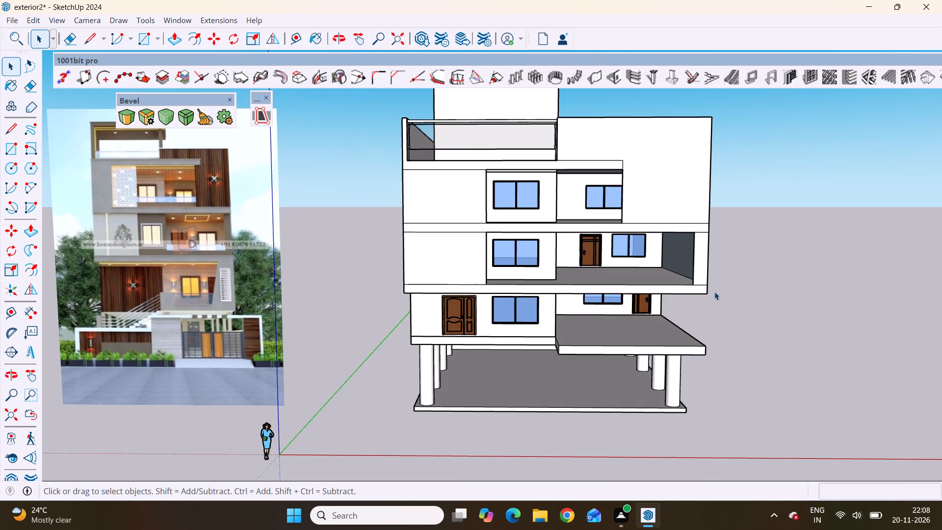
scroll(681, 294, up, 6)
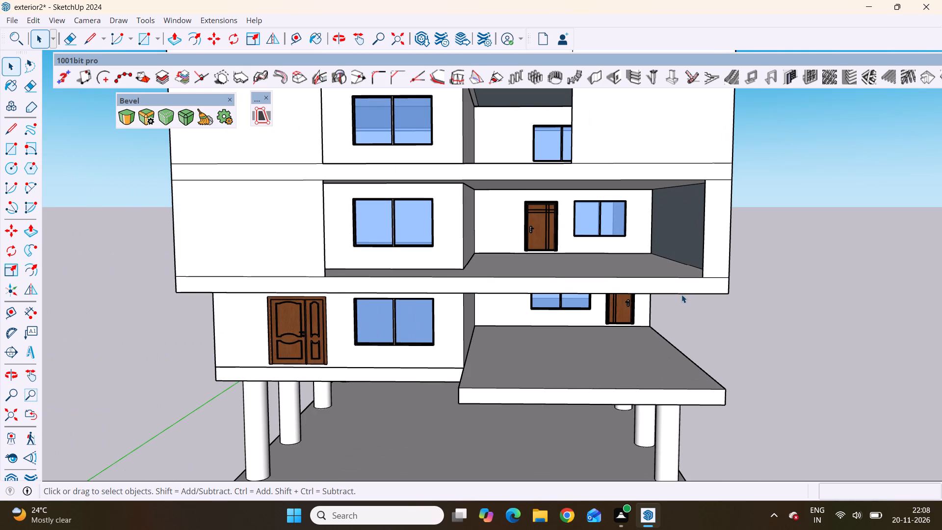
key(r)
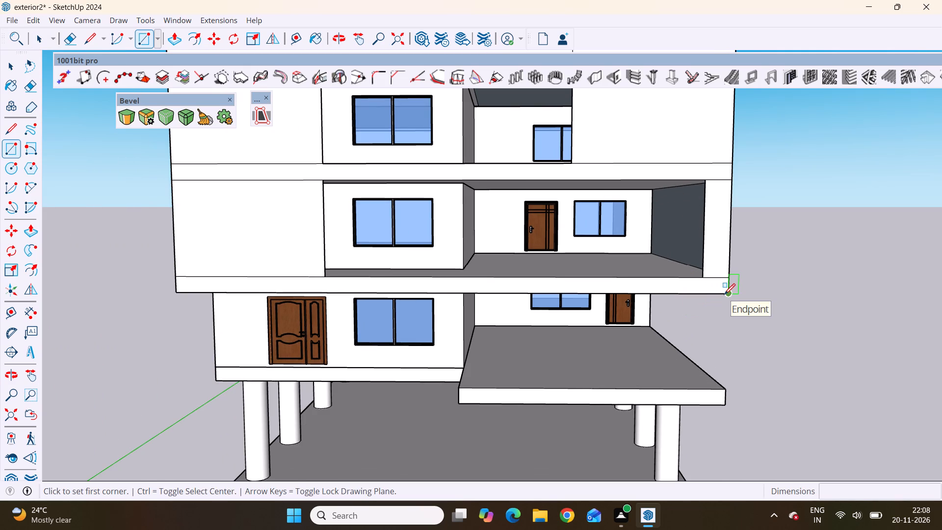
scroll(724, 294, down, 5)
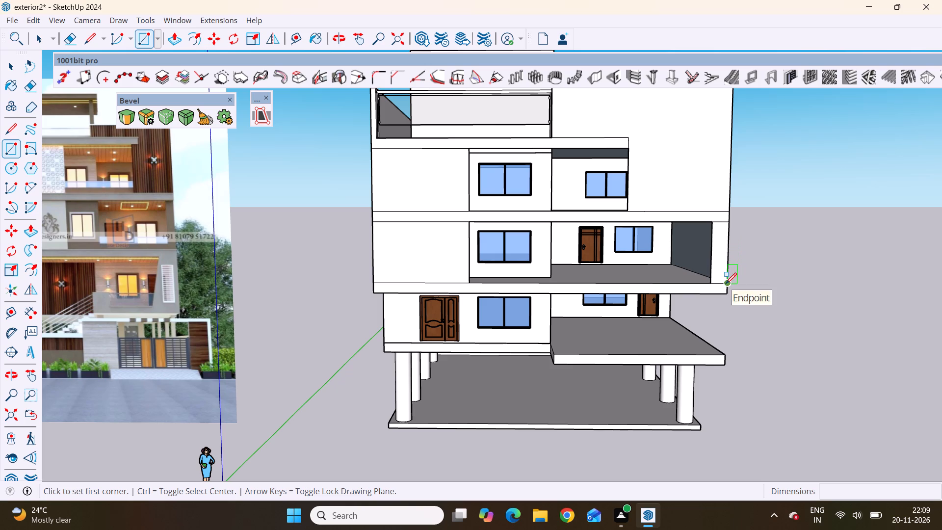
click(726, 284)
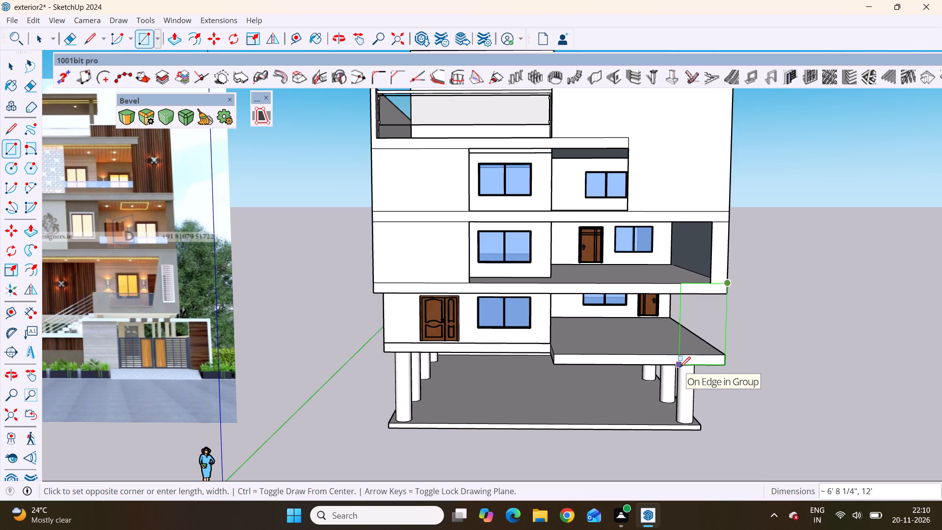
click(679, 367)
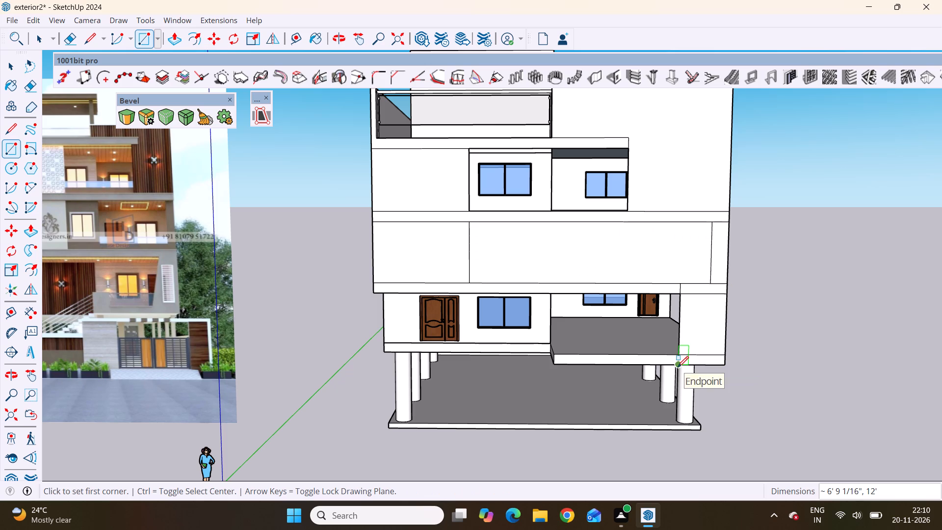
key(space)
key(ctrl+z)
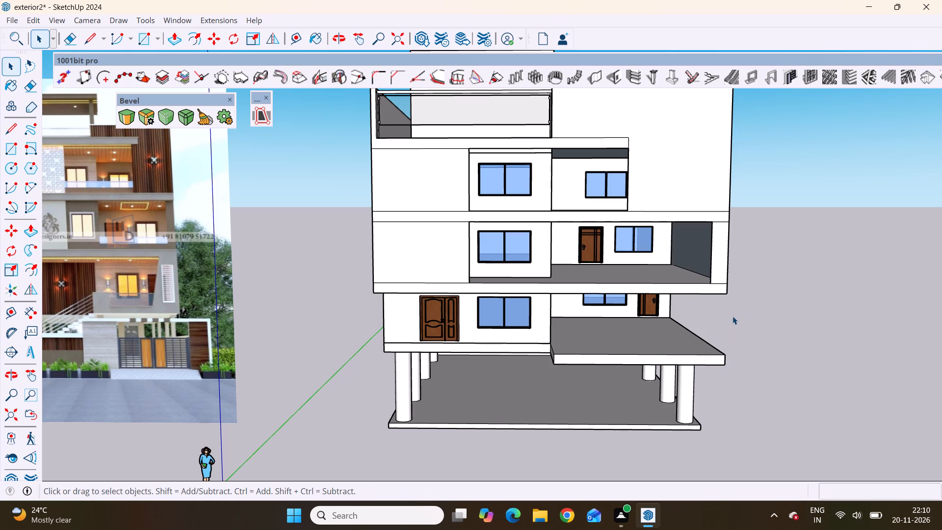
Draw a vertical rectangle about 8' 1 5/8" by 9' between the floor slab's lower outer corner and the projecting slab's top front edge.
key(r)
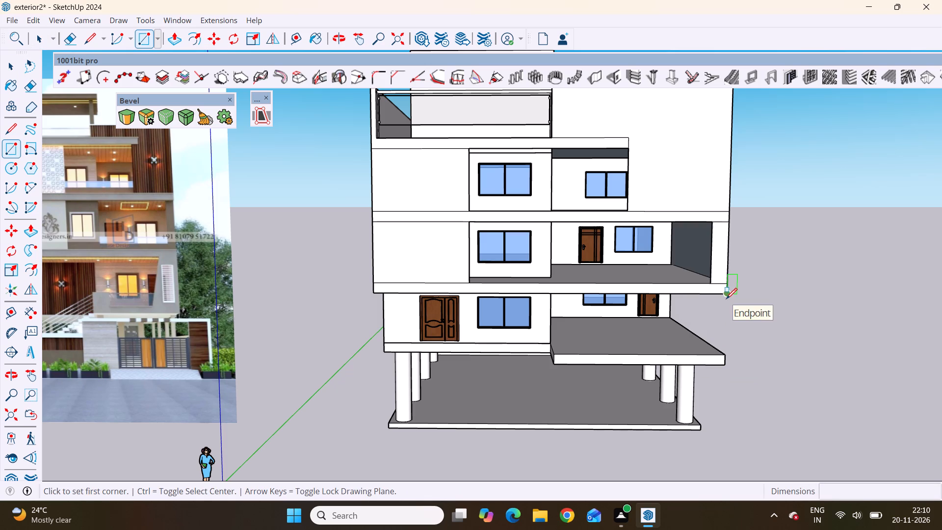
click(725, 294)
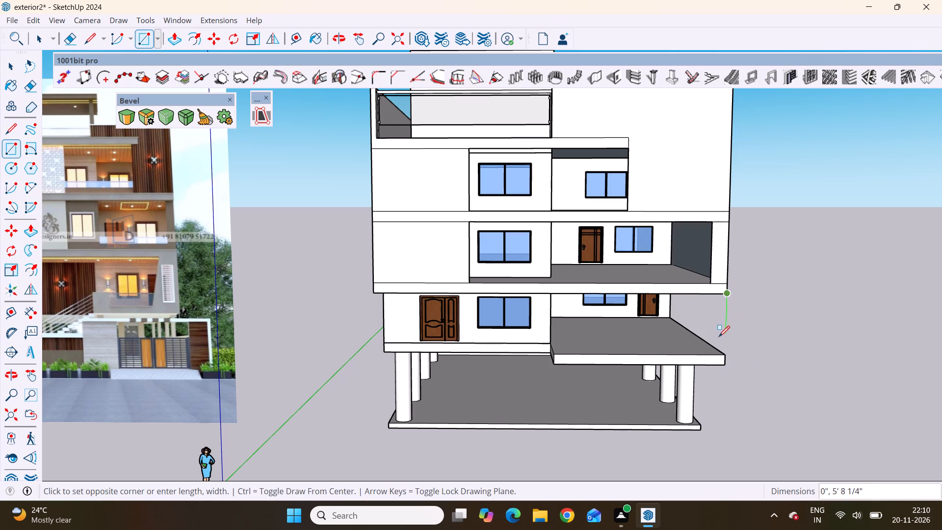
click(670, 354)
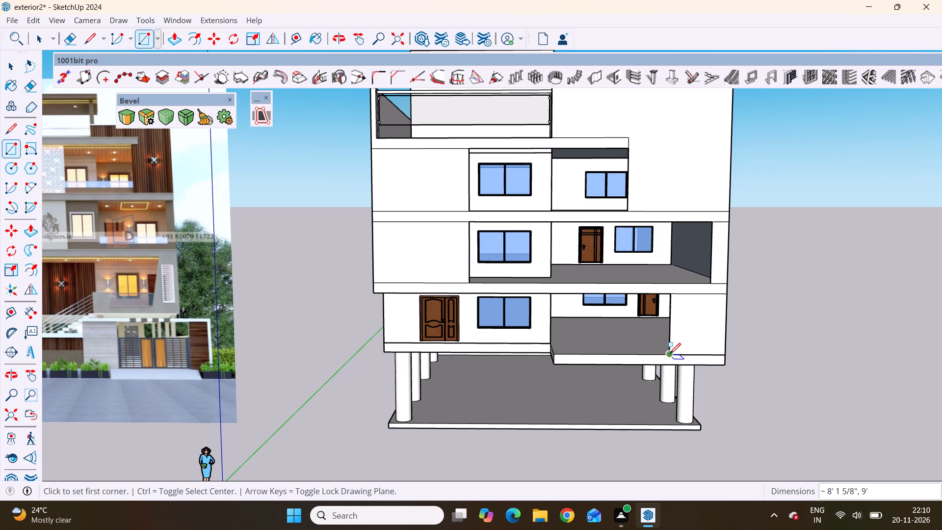
scroll(393, 300, down, 5)
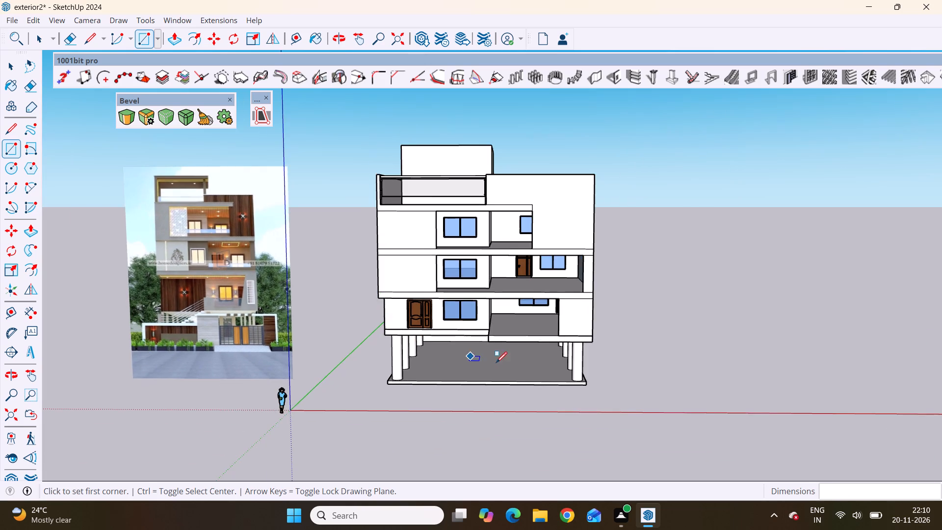
middle_drag(506, 363, 513, 370)
scroll(562, 337, up, 4)
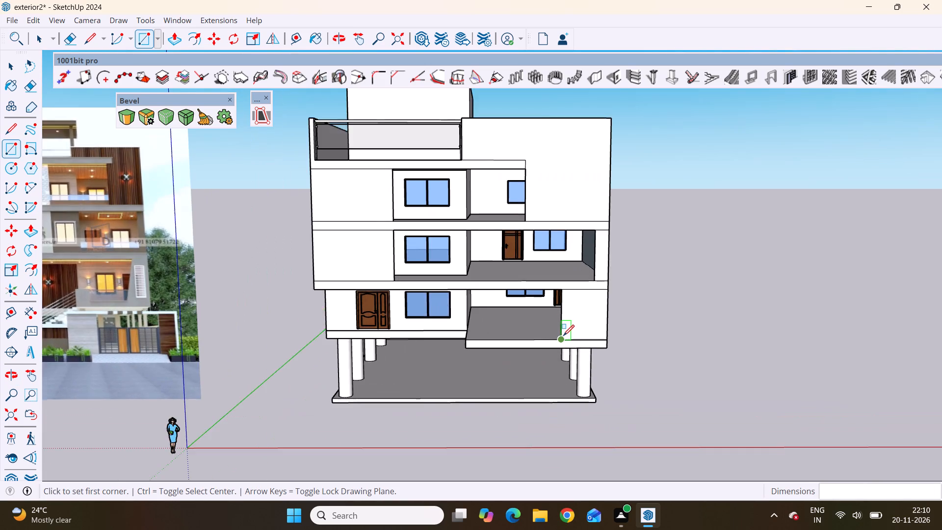
key(space)
Draw a diagonal line about 9' 10 1/2" long across the new panel, from its lower inner corner to its top edge.
scroll(584, 325, up, 2)
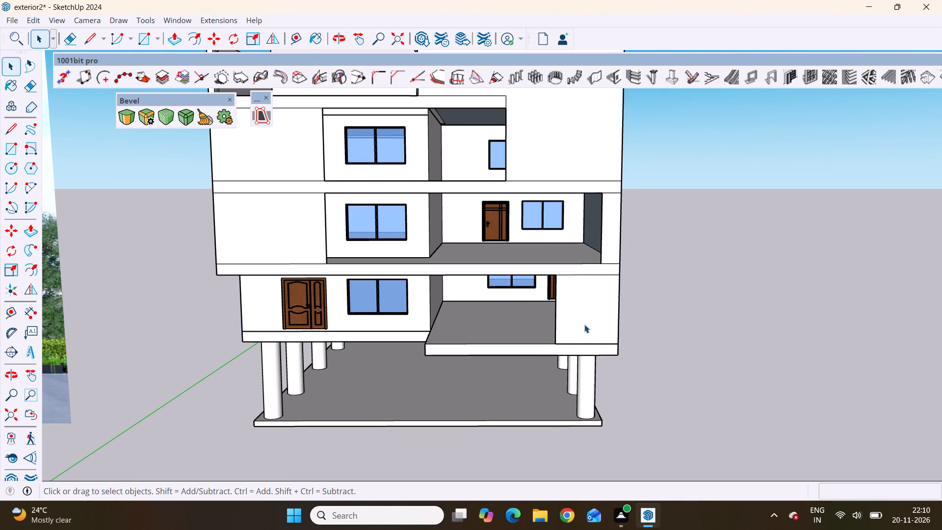
scroll(523, 376, up, 5)
middle_drag(569, 369, 583, 374)
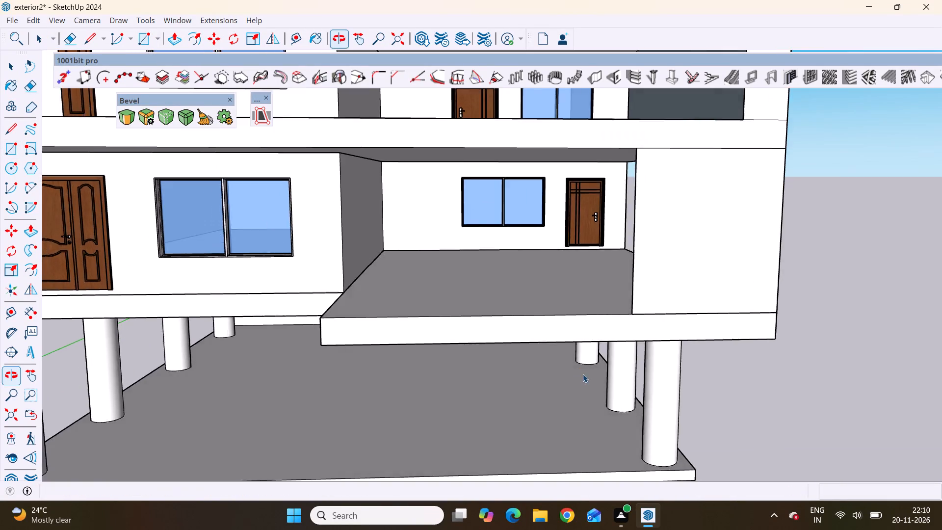
scroll(583, 374, down, 12)
scroll(536, 331, down, 2)
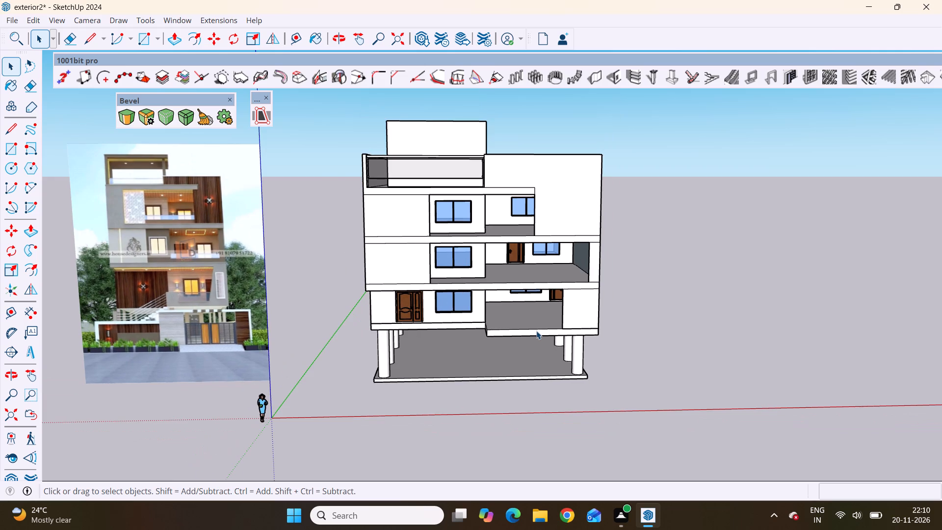
scroll(564, 301, up, 3)
click(588, 318)
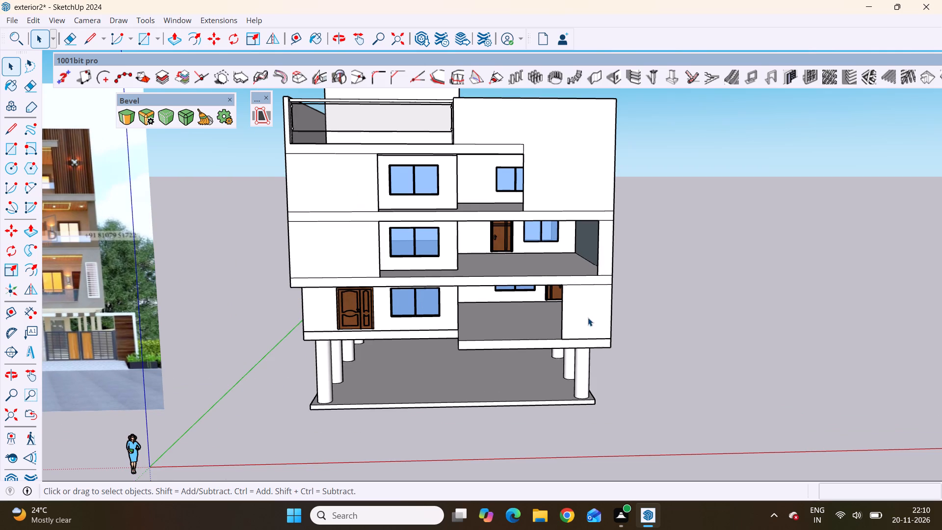
scroll(609, 322, down, 4)
scroll(579, 331, up, 3)
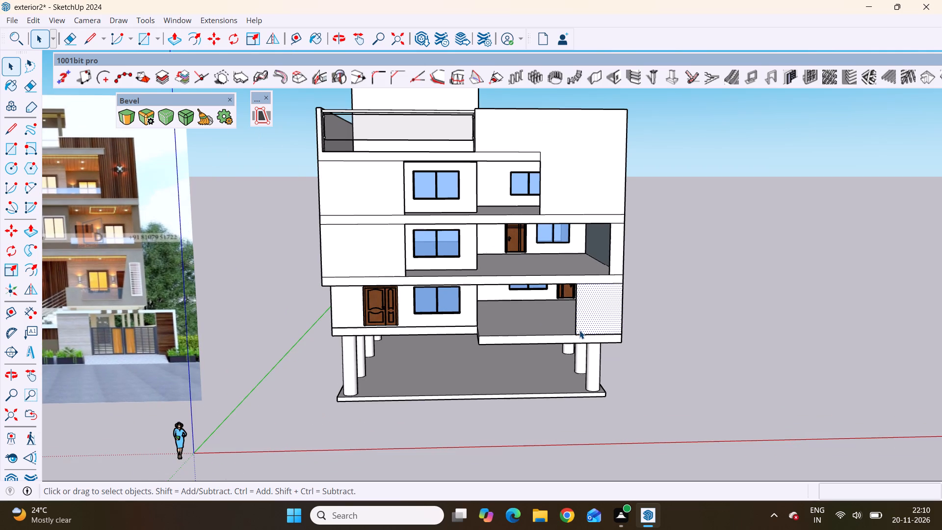
key(l)
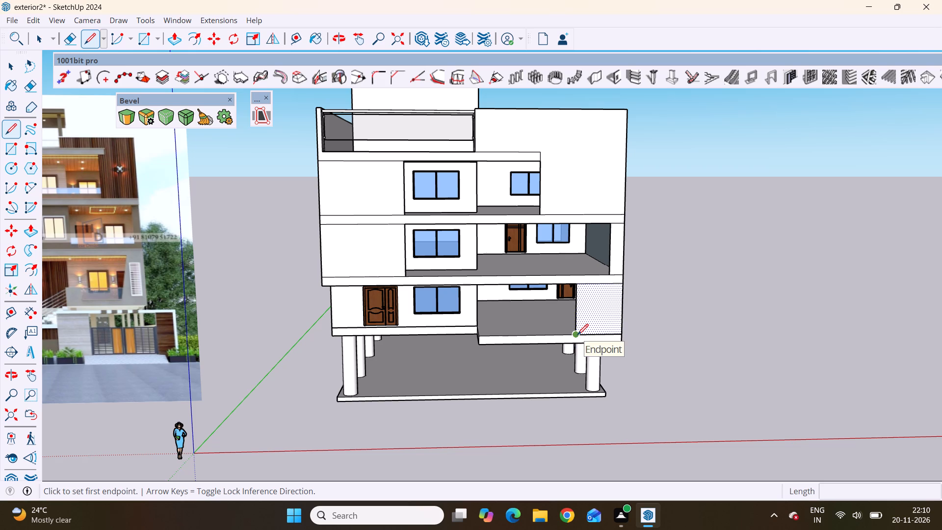
click(577, 334)
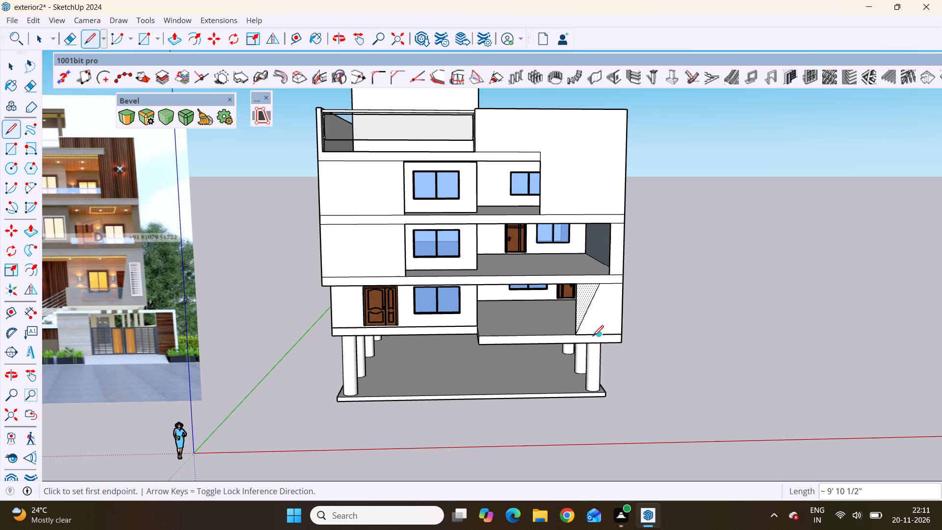
key(space)
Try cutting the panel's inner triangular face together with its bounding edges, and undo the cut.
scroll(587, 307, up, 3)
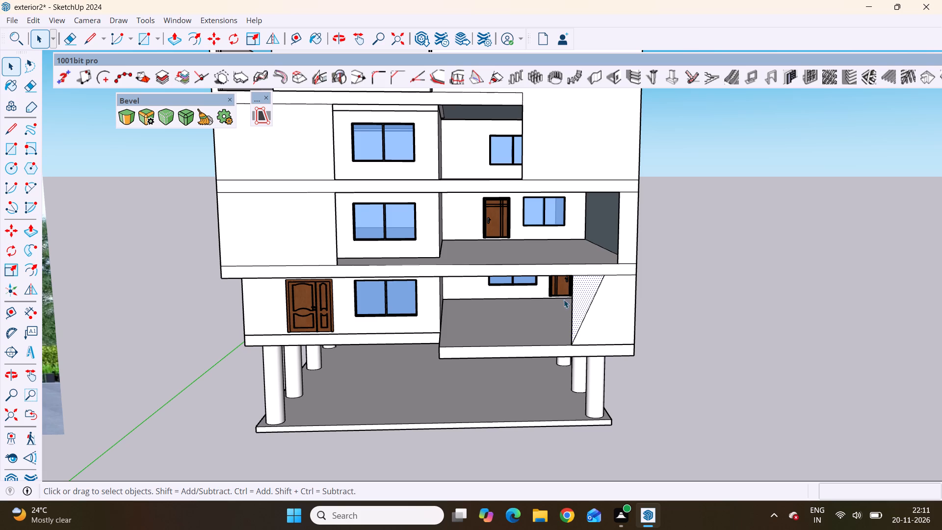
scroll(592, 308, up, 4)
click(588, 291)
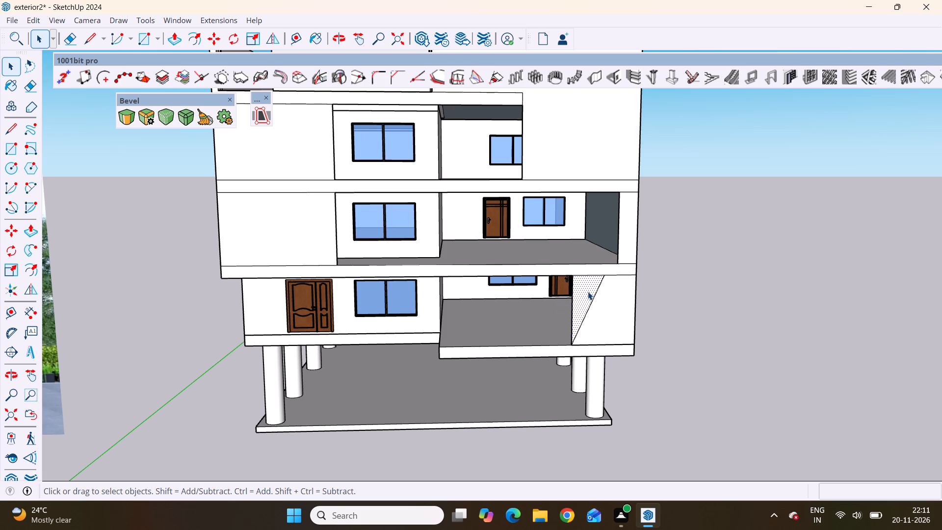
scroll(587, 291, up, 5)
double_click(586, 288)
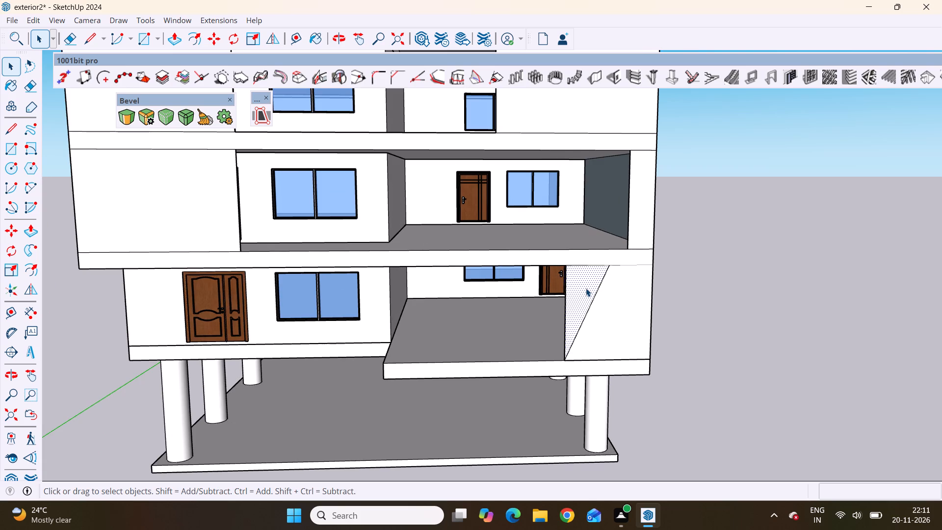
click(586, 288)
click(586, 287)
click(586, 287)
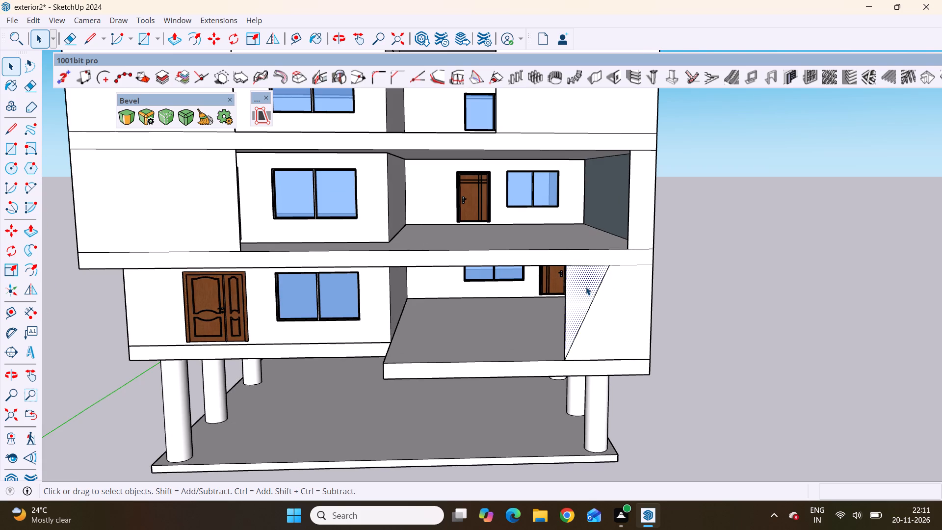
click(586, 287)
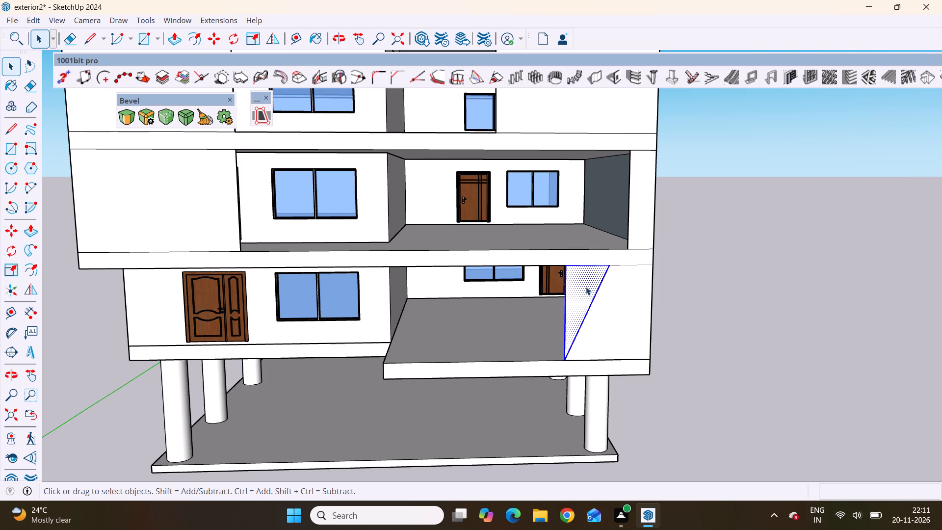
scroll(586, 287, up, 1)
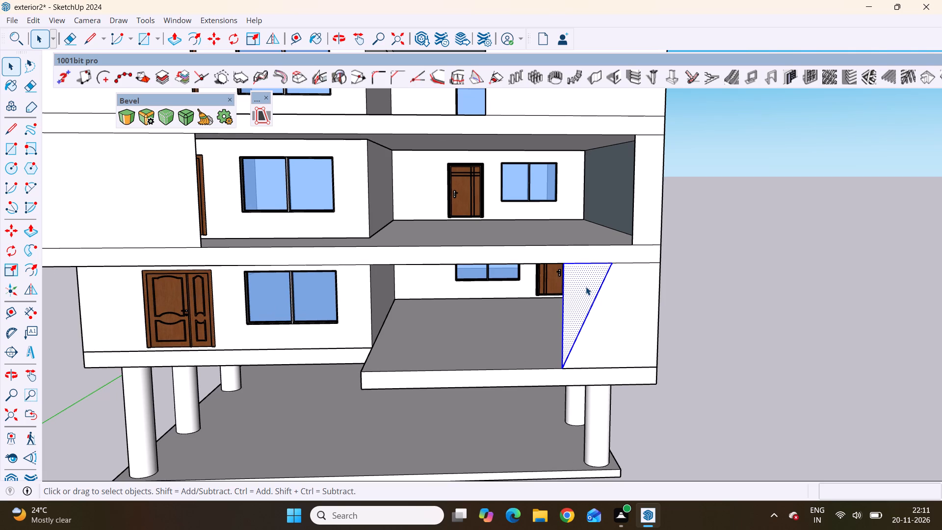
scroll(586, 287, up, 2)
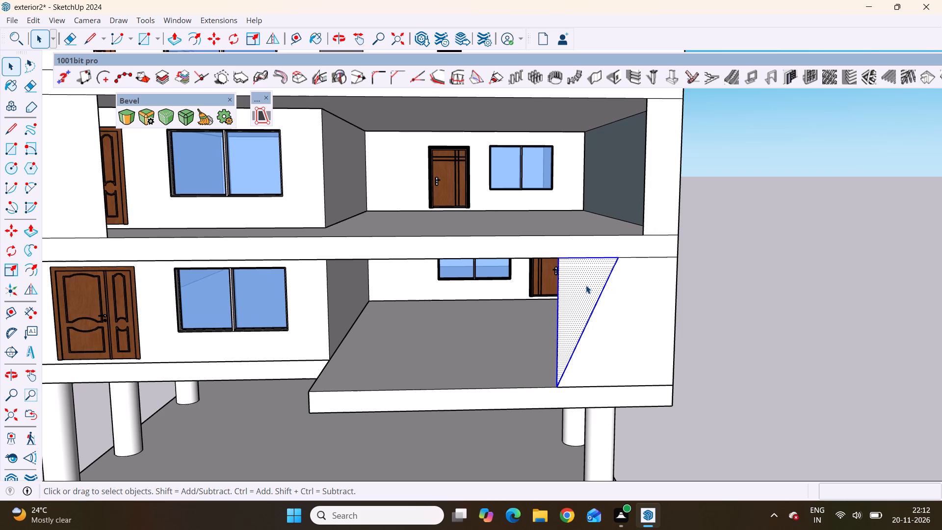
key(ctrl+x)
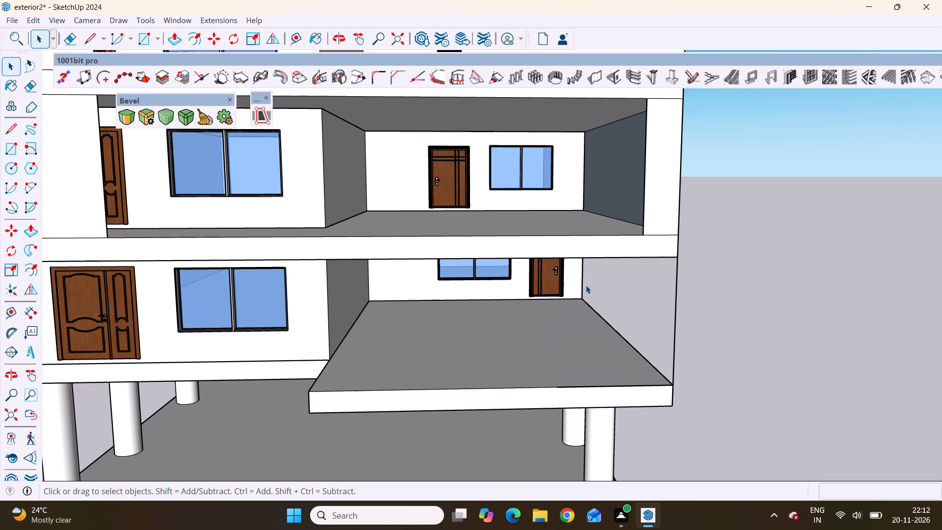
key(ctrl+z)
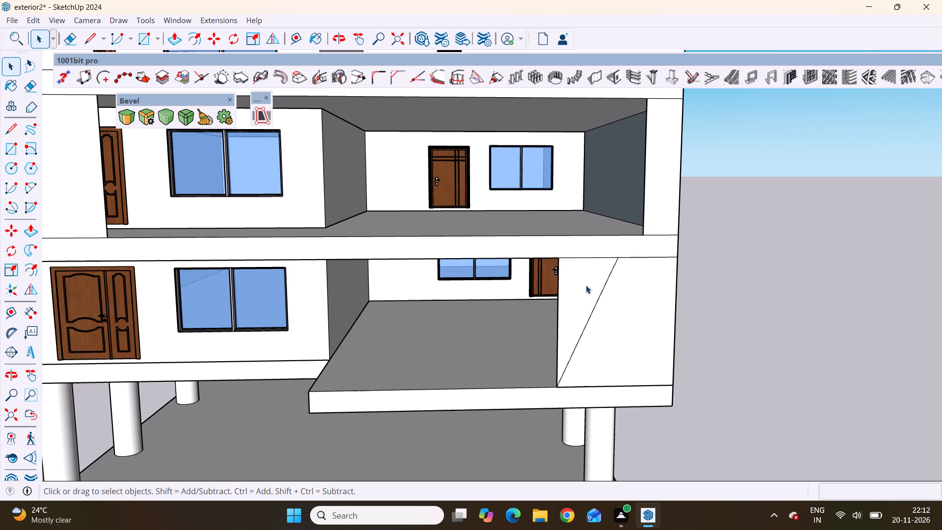
Delete only the triangular face on the inner side of the panel's diagonal line.
double_click(586, 285)
click(586, 285)
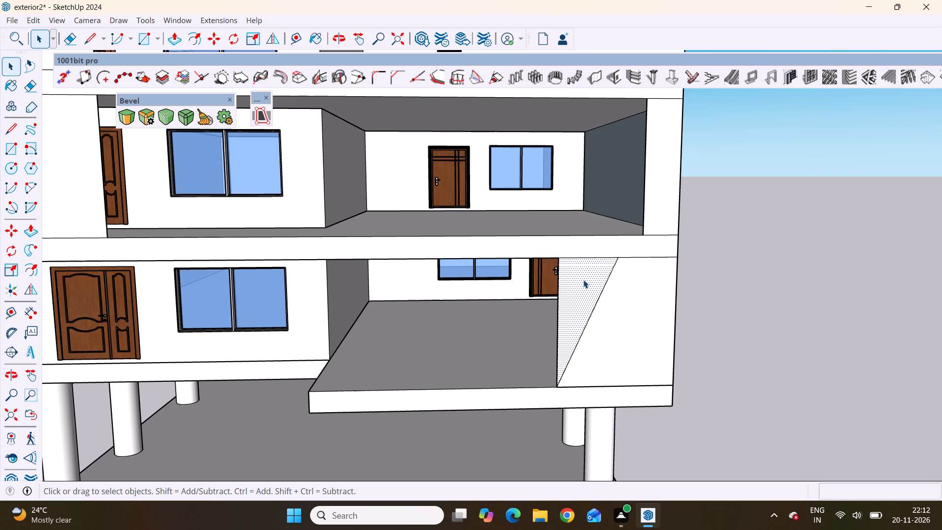
click(583, 280)
key(Delete)
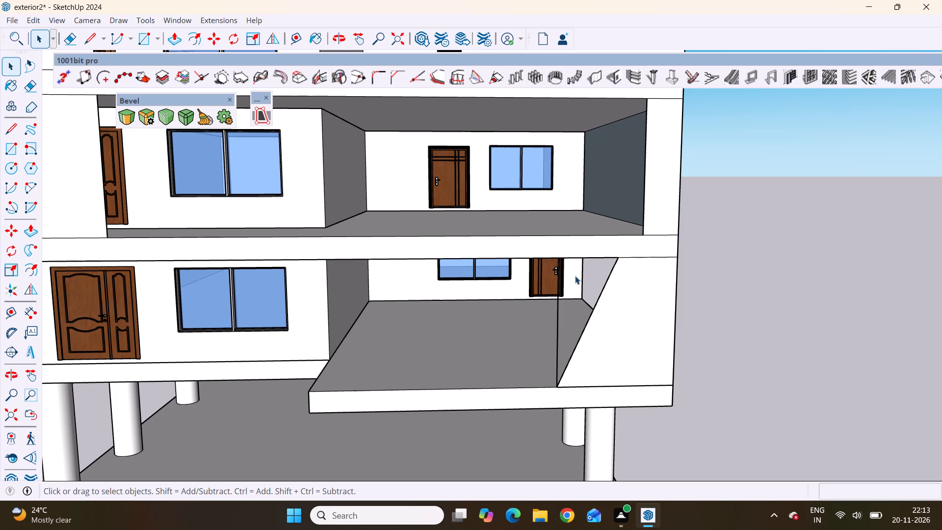
Erase the leftover vertical edge standing at the foot of the side panel's diagonal line.
scroll(563, 300, up, 3)
scroll(563, 300, down, 2)
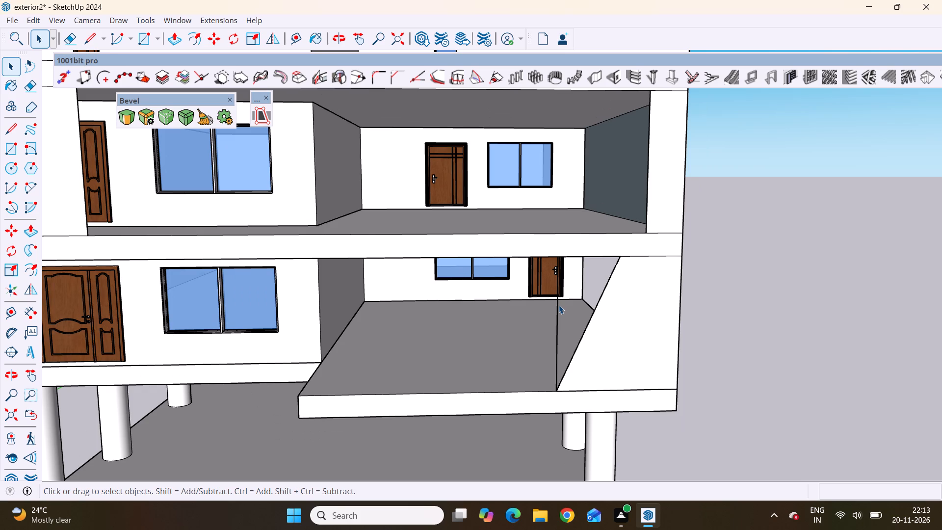
key(e)
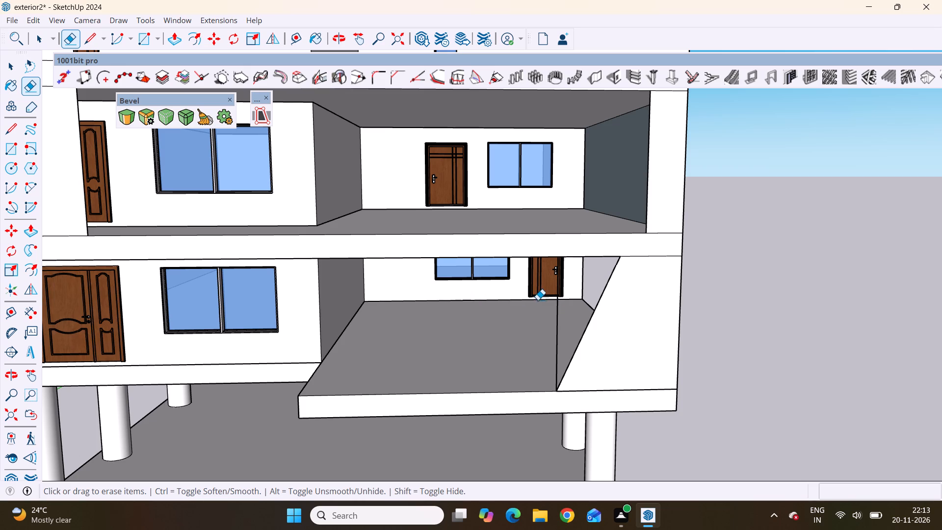
scroll(495, 301, down, 3)
scroll(582, 297, up, 4)
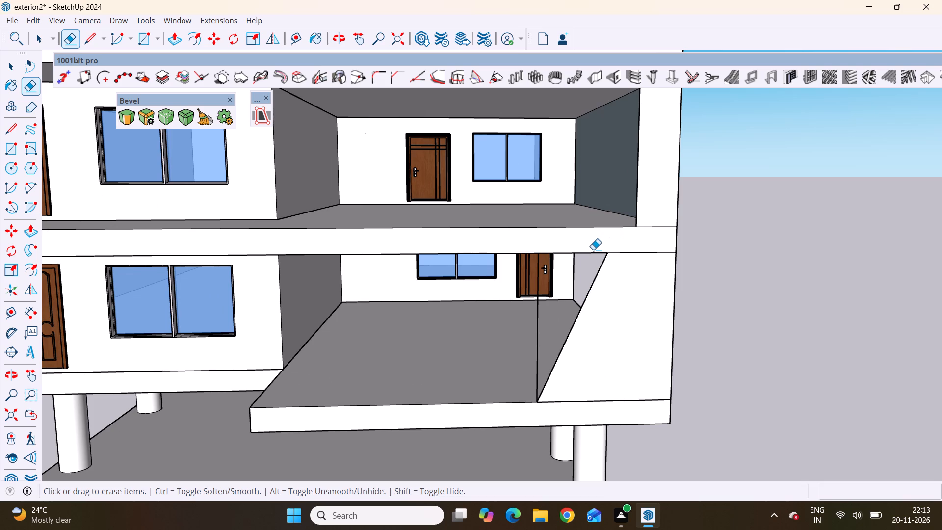
click(539, 330)
Examine the sloped side panel and the whole building from several angles, comparing its front with the reference elevation image.
scroll(594, 254, up, 3)
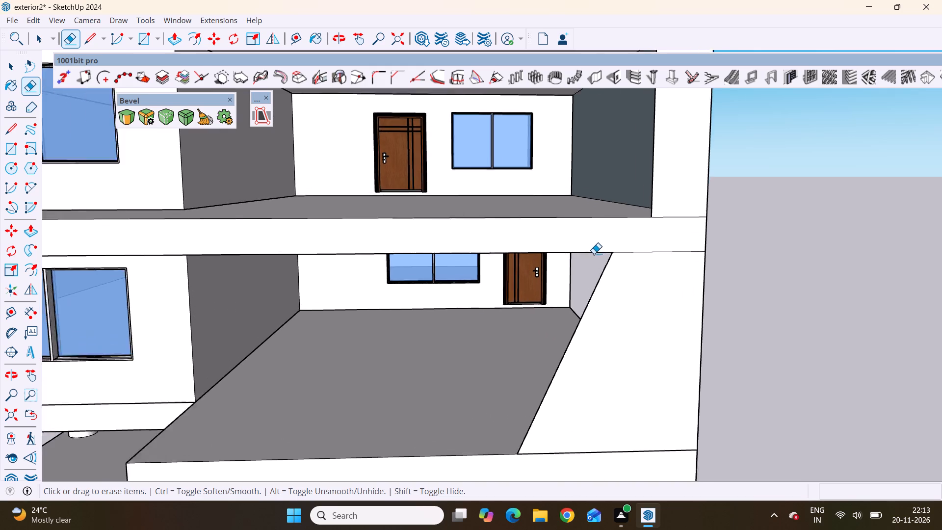
scroll(594, 254, up, 10)
scroll(592, 255, down, 6)
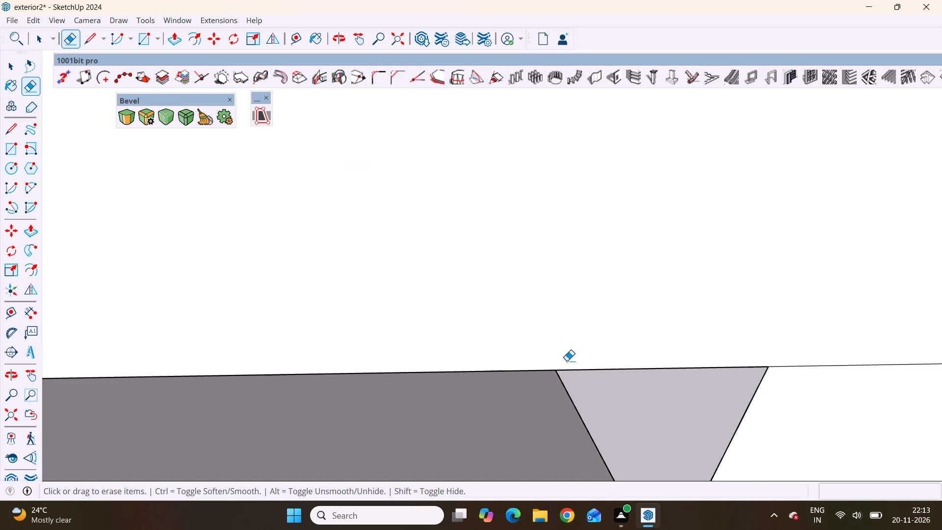
scroll(489, 301, down, 13)
scroll(521, 351, up, 1)
middle_drag(521, 351, 529, 307)
scroll(595, 334, down, 20)
scroll(595, 334, down, 3)
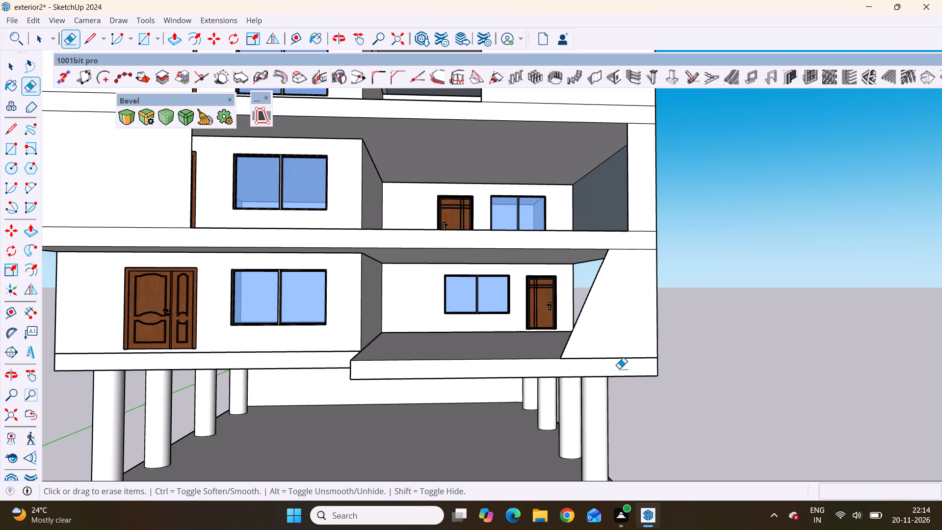
scroll(617, 324, down, 20)
scroll(617, 324, down, 8)
scroll(557, 285, down, 12)
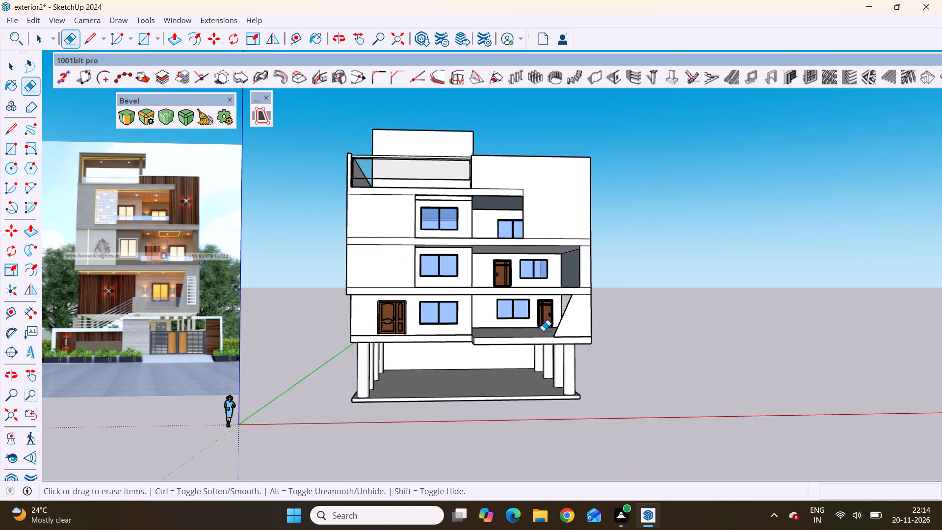
scroll(619, 282, down, 9)
scroll(612, 350, up, 2)
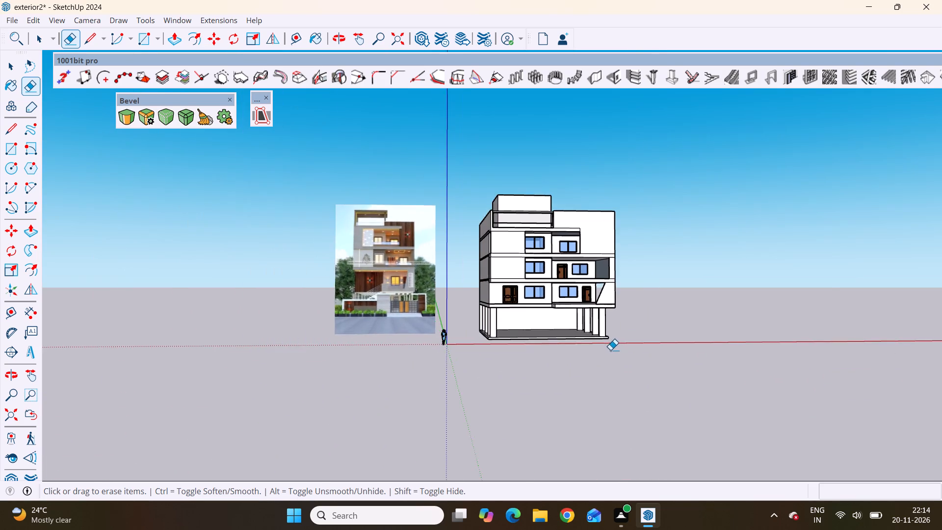
scroll(610, 350, up, 2)
key(space)
scroll(306, 265, up, 8)
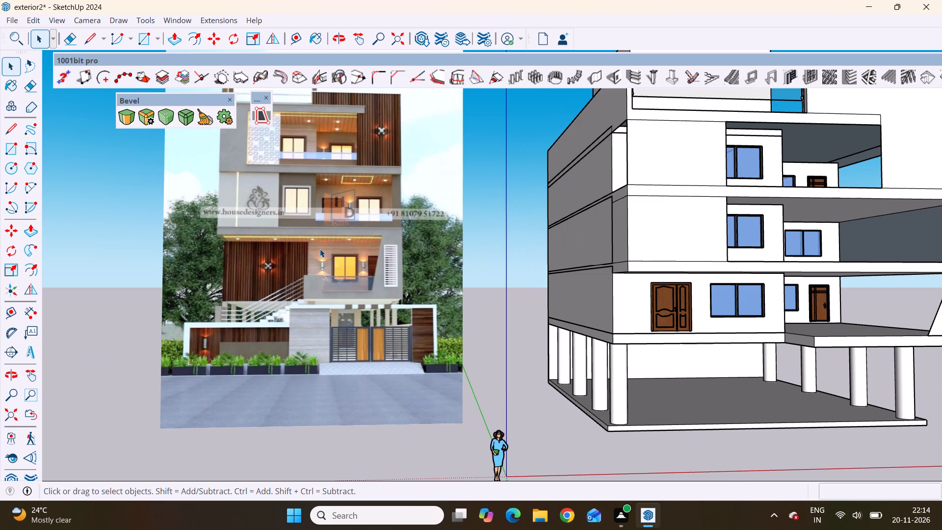
scroll(355, 290, down, 4)
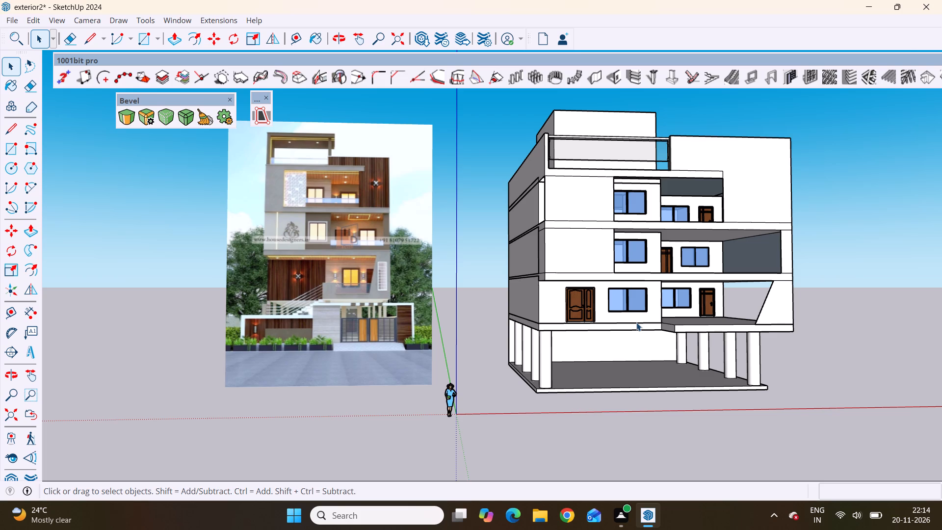
middle_drag(681, 324, 655, 433)
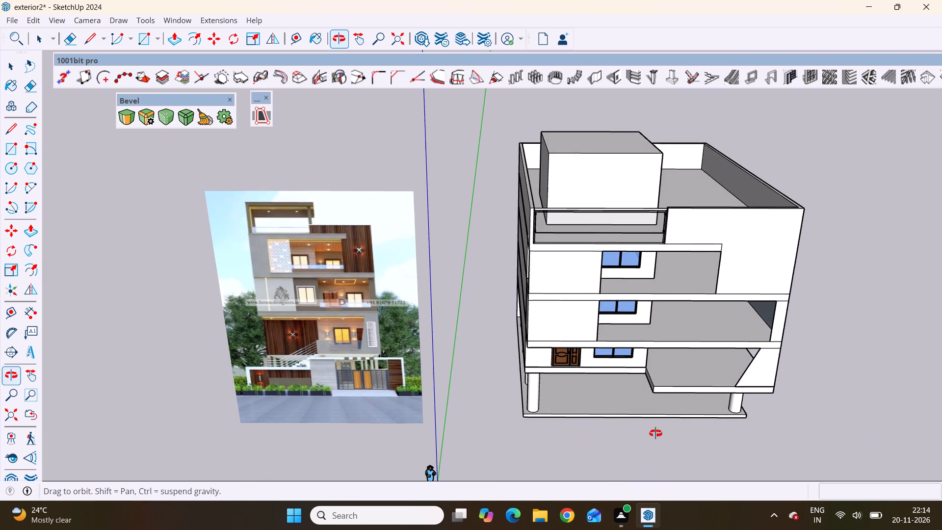
middle_drag(655, 433, 664, 370)
scroll(669, 350, up, 7)
middle_drag(657, 353, 664, 376)
middle_click(664, 376)
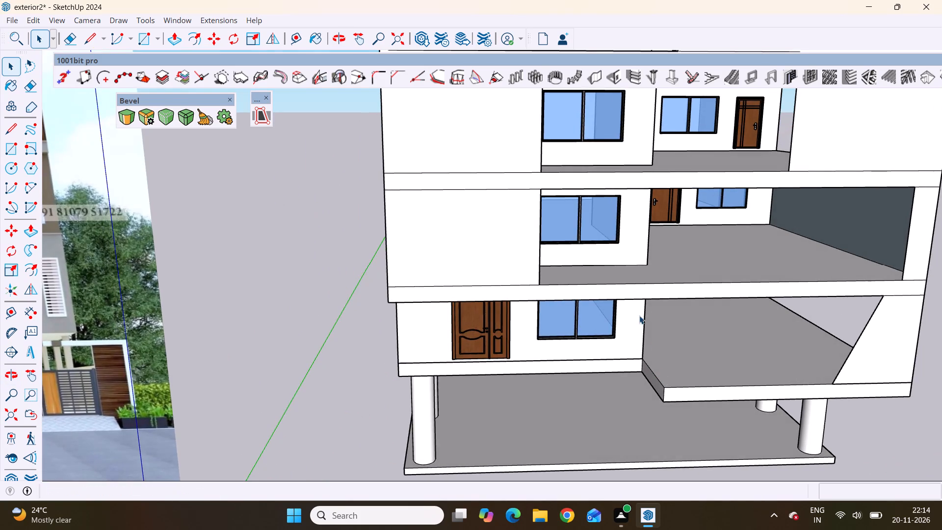
scroll(626, 302, down, 9)
middle_drag(539, 319, 534, 283)
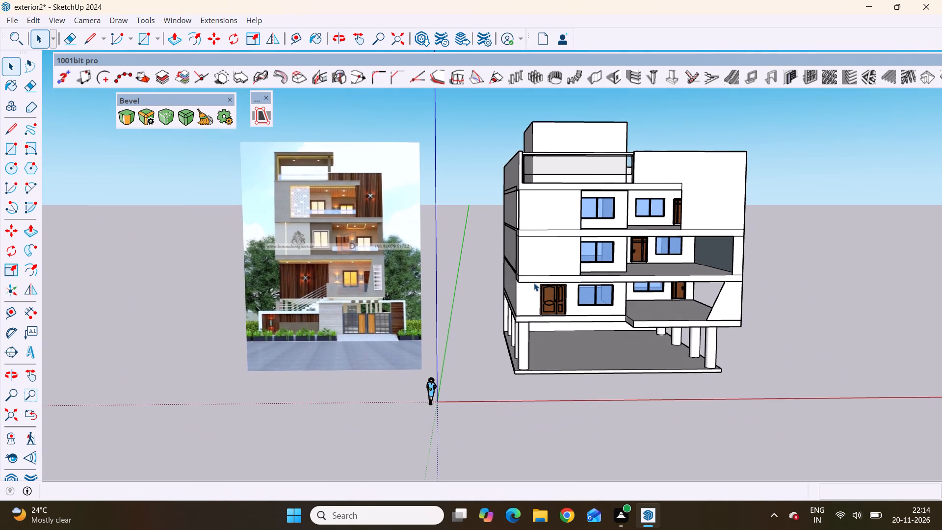
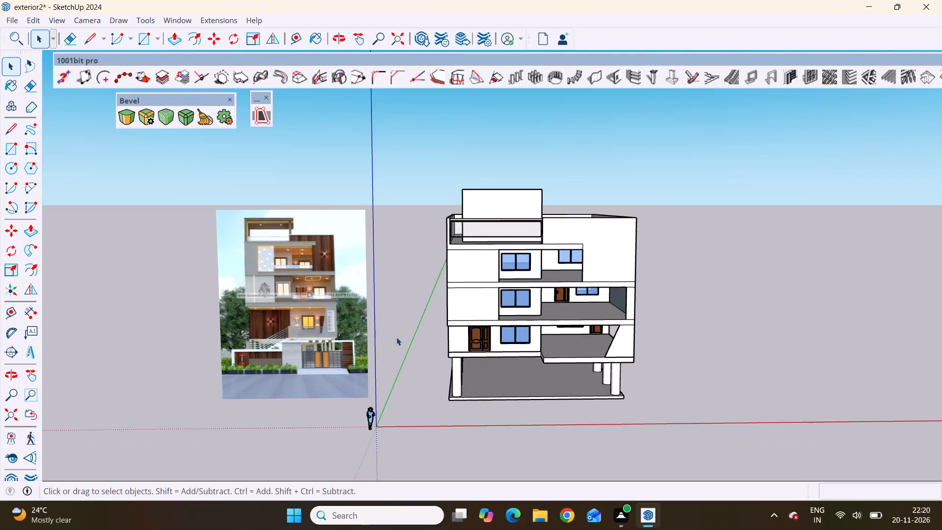
Examine the front of the whole building model against the reference elevation image.
middle_drag(557, 333, 576, 312)
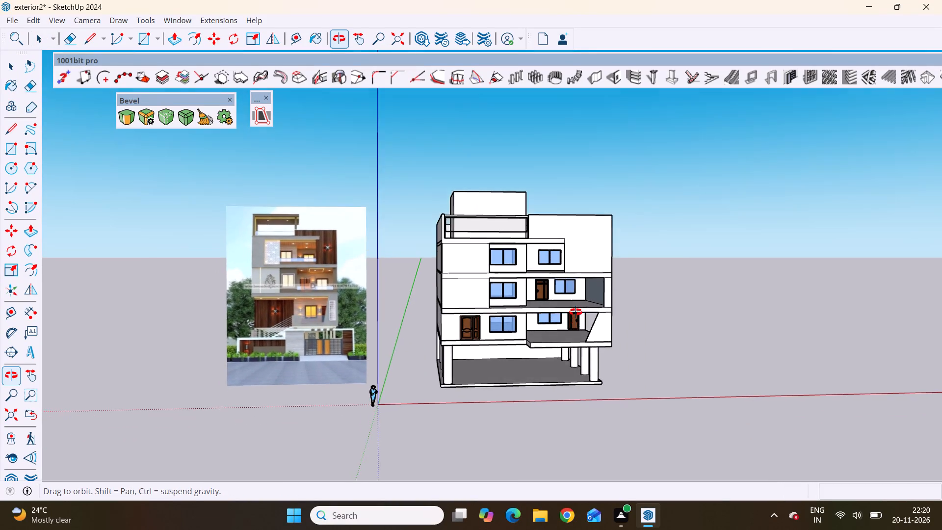
middle_drag(576, 312, 549, 326)
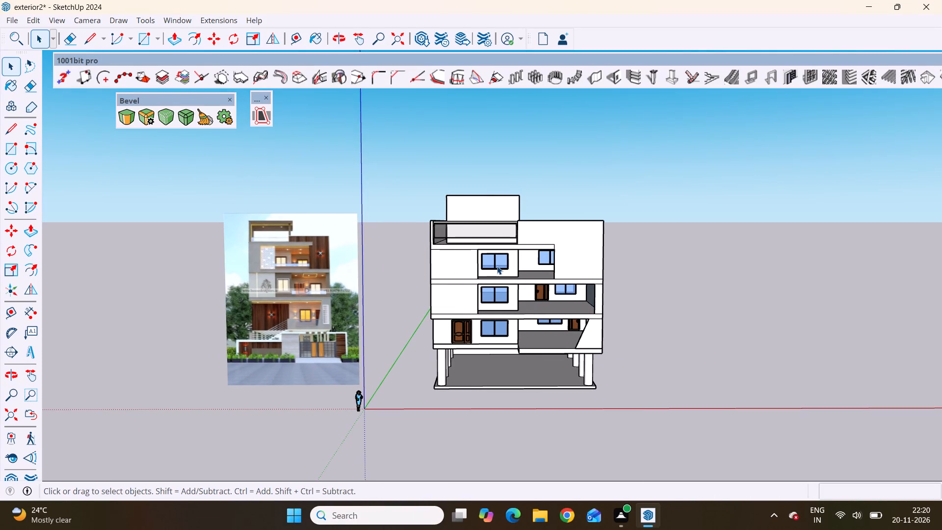
scroll(497, 266, up, 1)
key(space)
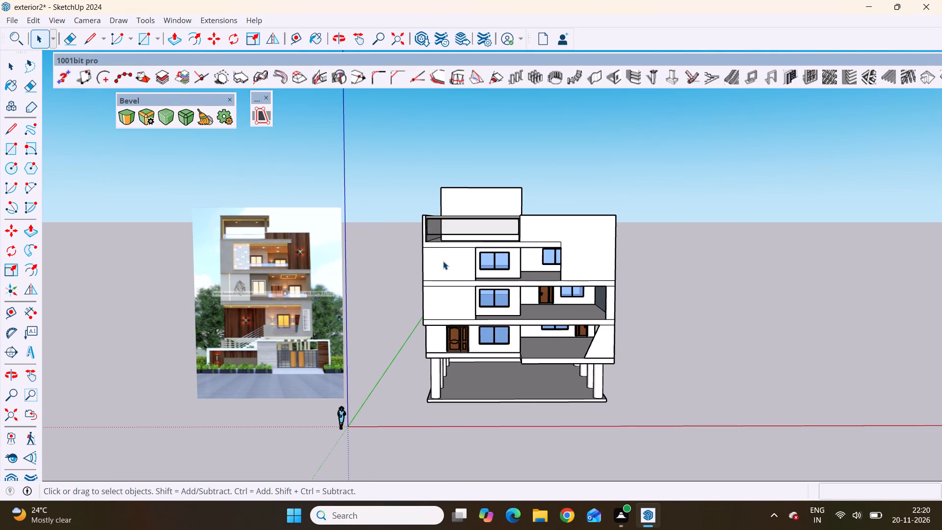
scroll(443, 257, up, 4)
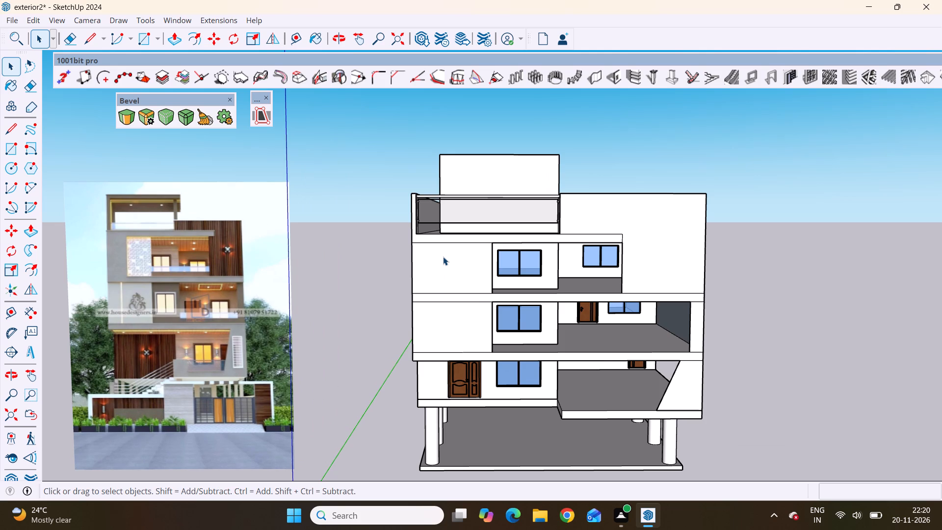
scroll(575, 241, down, 8)
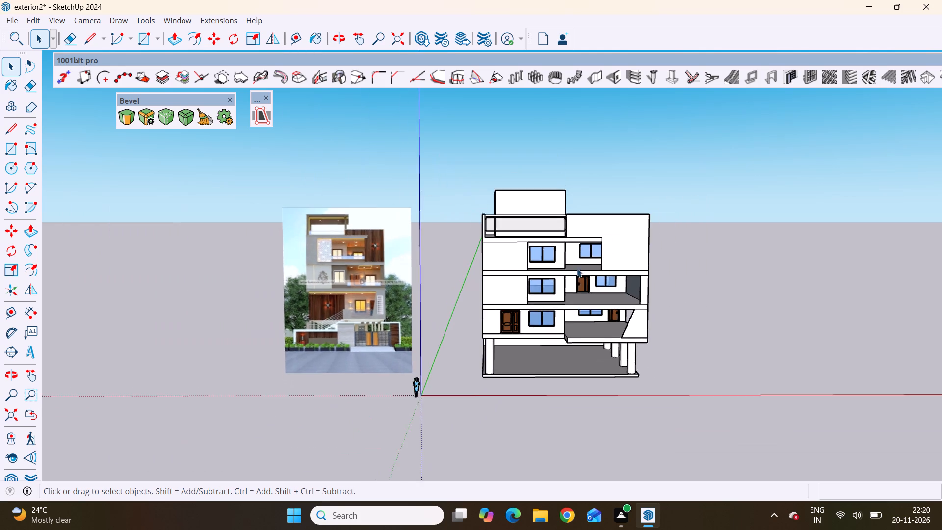
scroll(539, 287, up, 5)
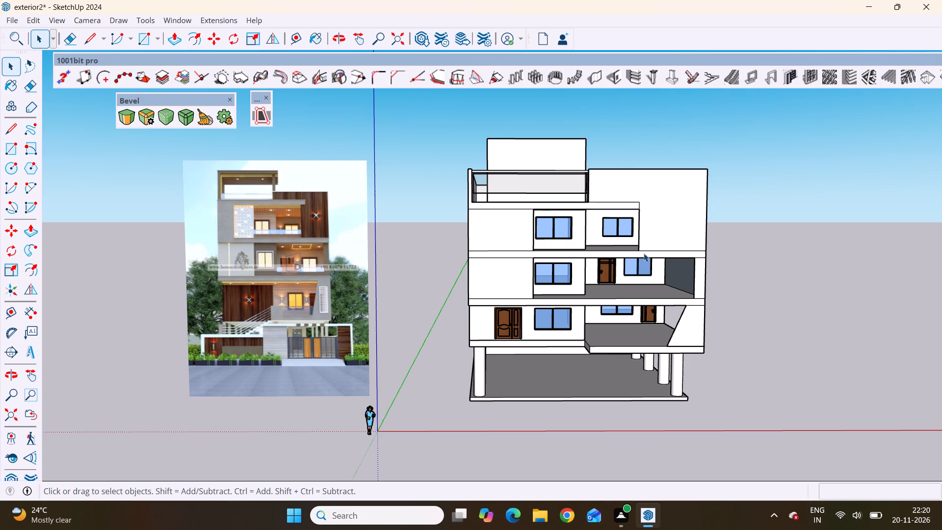
scroll(549, 296, down, 3)
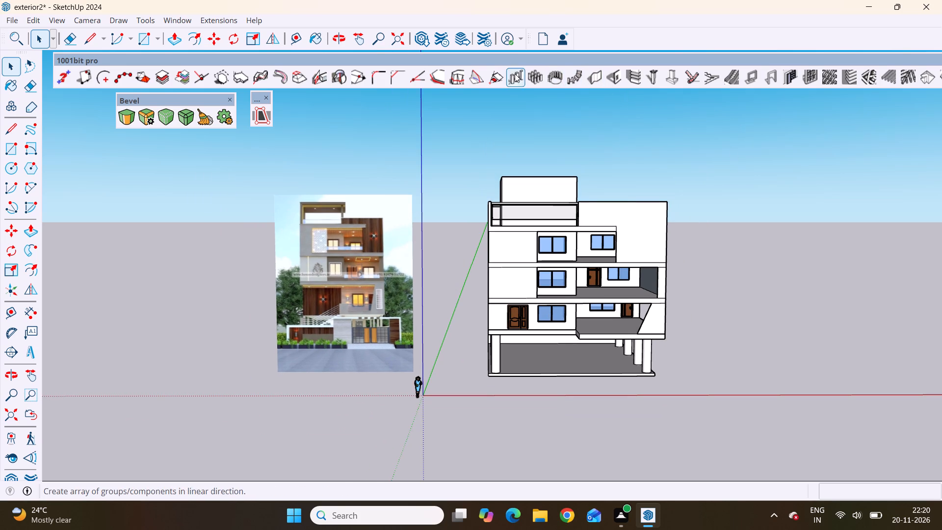
Look through all the staircase types offered by the 1001bit staircase tool.
click(709, 79)
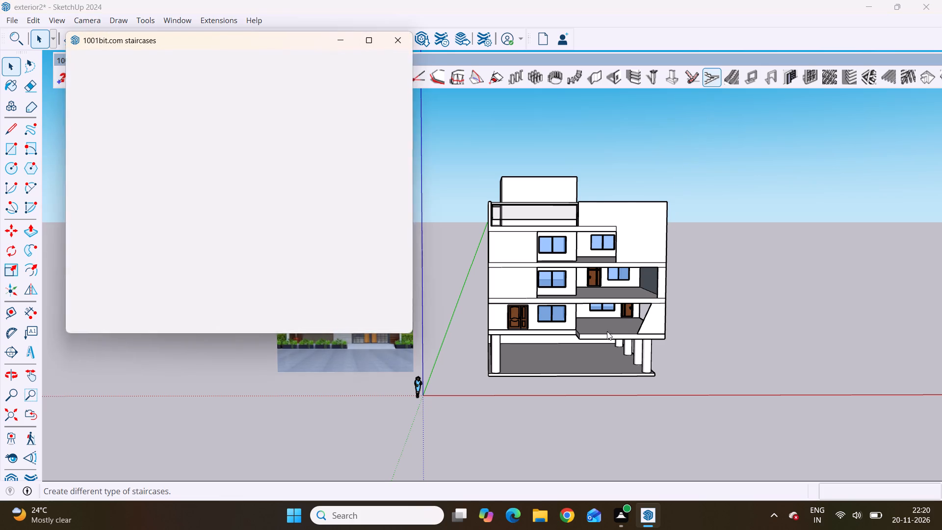
scroll(447, 187, down, 5)
scroll(270, 204, down, 4)
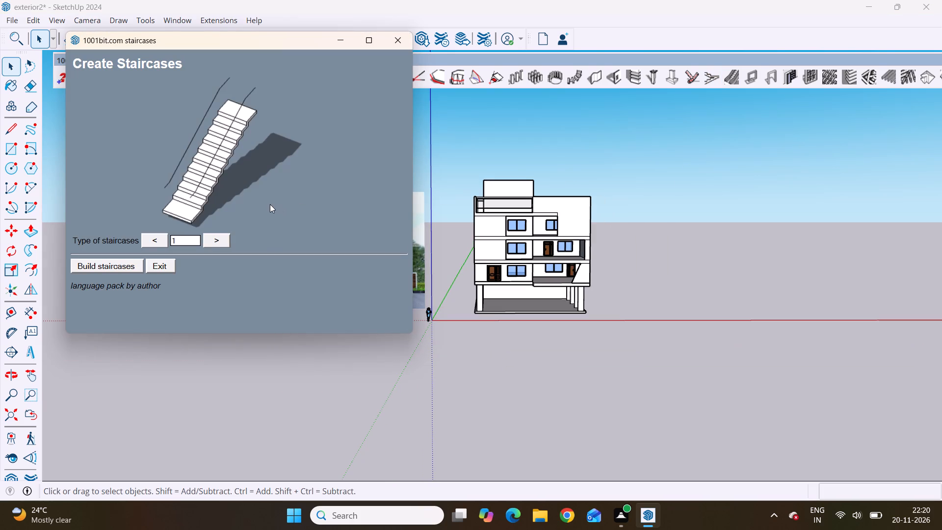
key(F3)
key(4)
scroll(162, 234, up, 3)
click(222, 243)
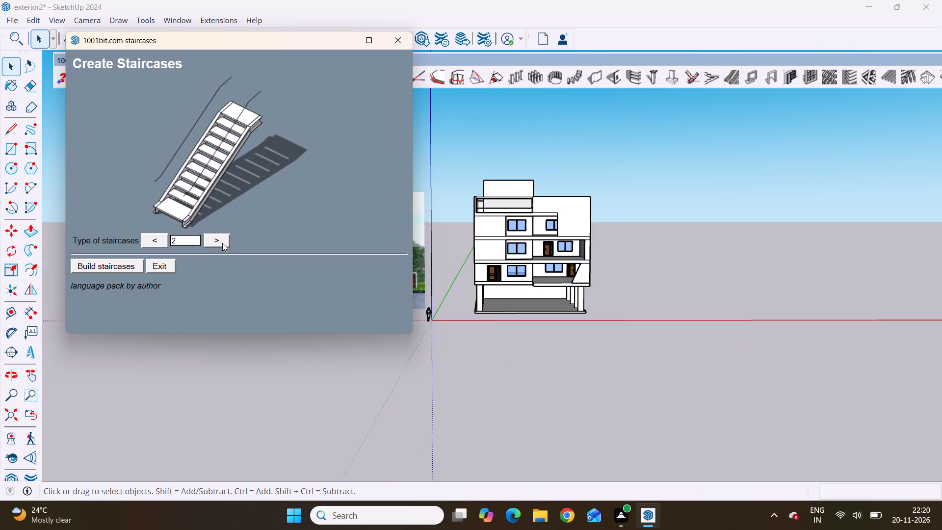
click(222, 243)
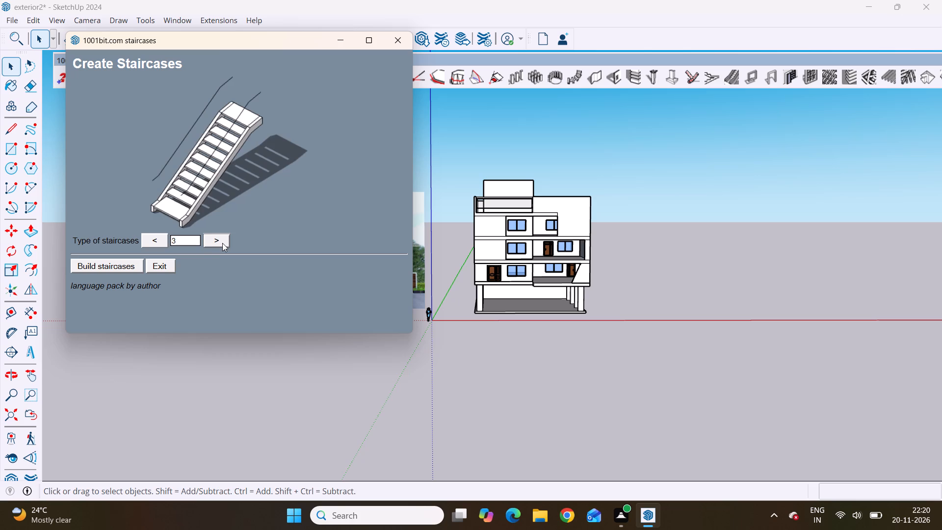
click(222, 243)
click(222, 243)
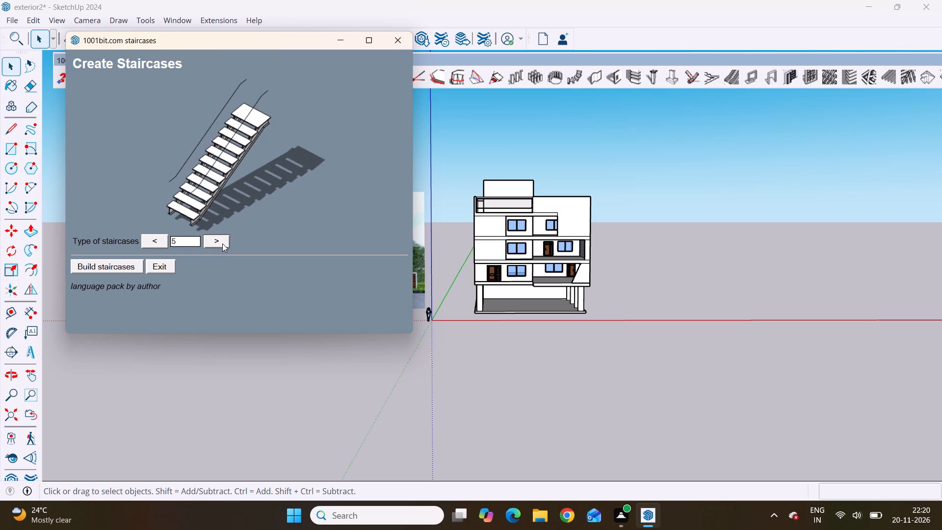
click(222, 243)
click(222, 243)
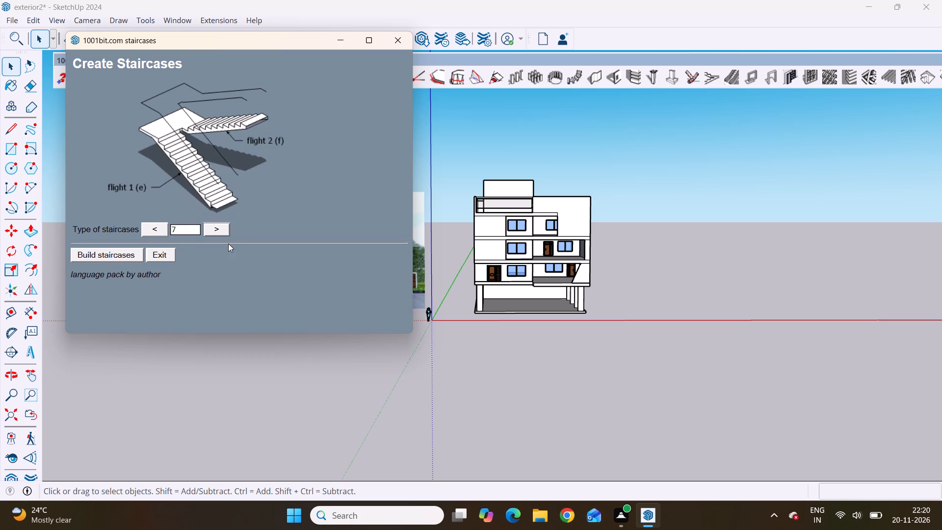
click(220, 227)
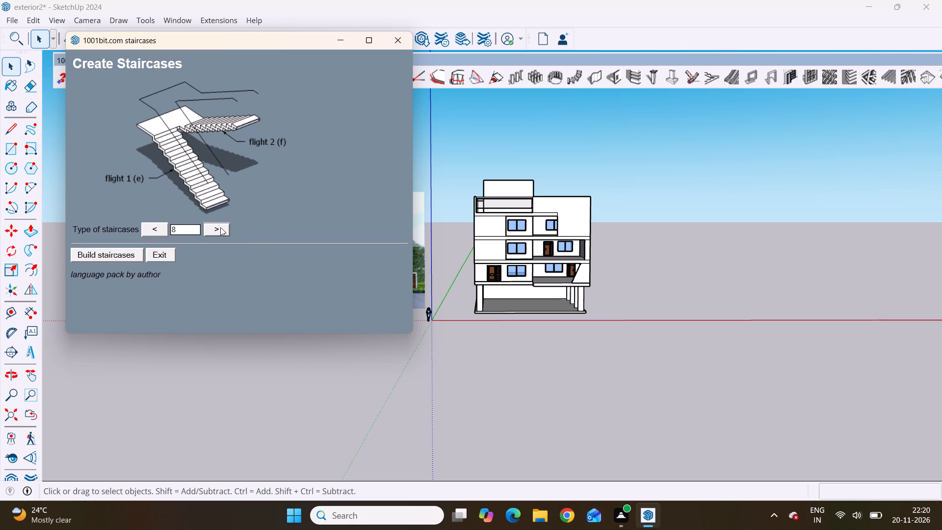
click(220, 227)
click(220, 227)
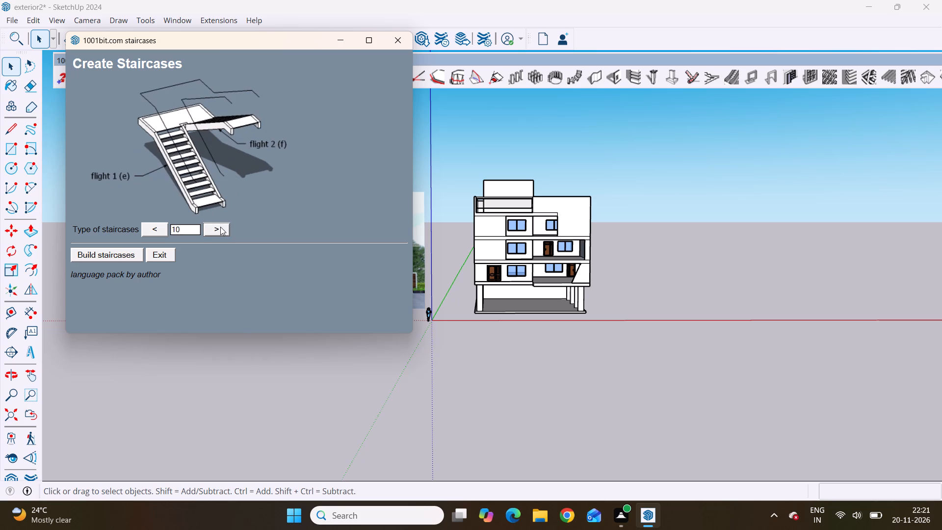
click(220, 226)
click(220, 226)
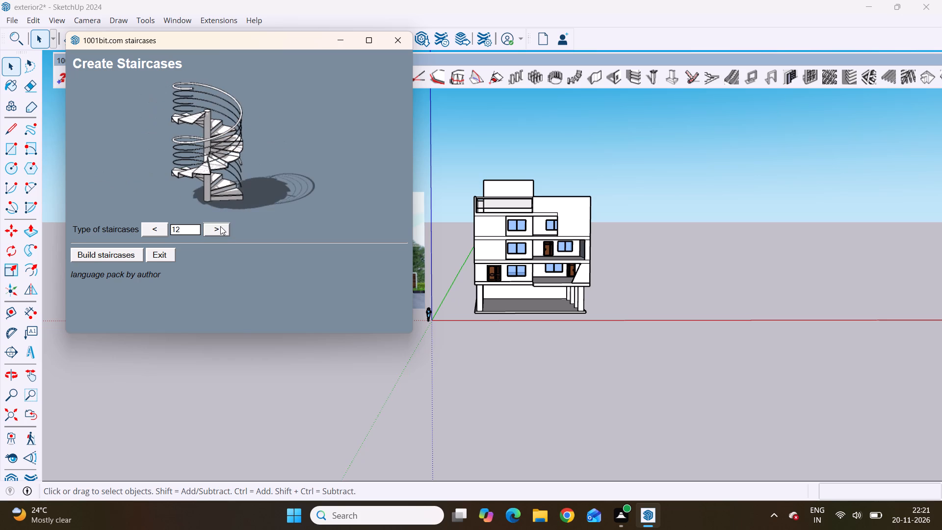
click(220, 226)
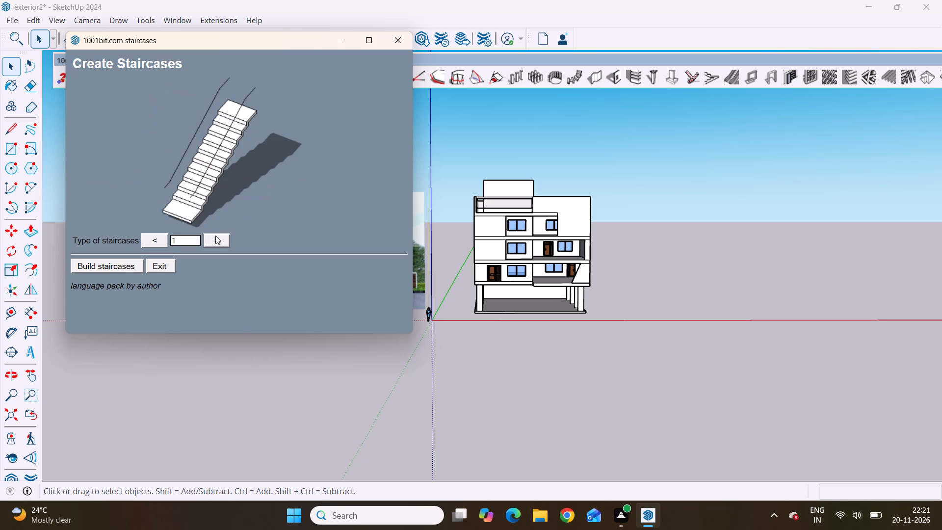
Build a type 2 single-flight staircase with the preset dimensions, from the projecting balcony slab's upper front corner toward its inner corner.
click(220, 237)
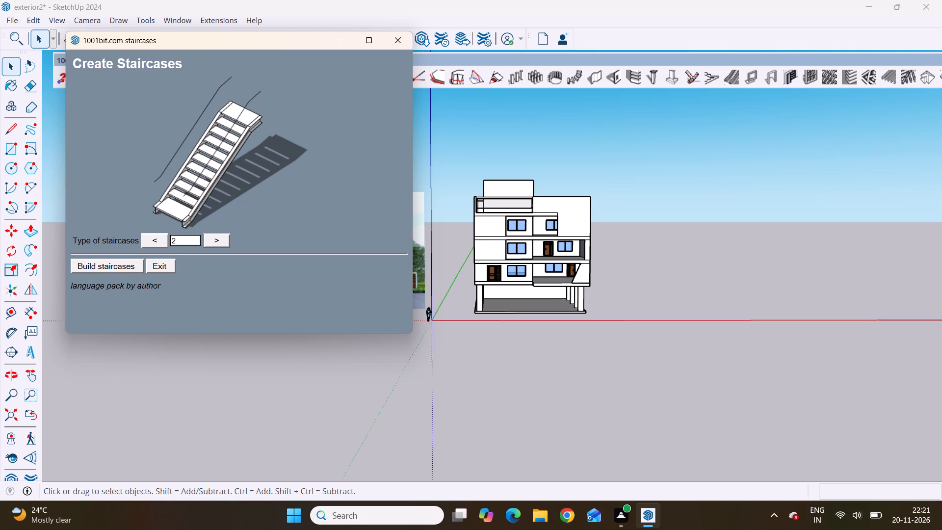
click(99, 264)
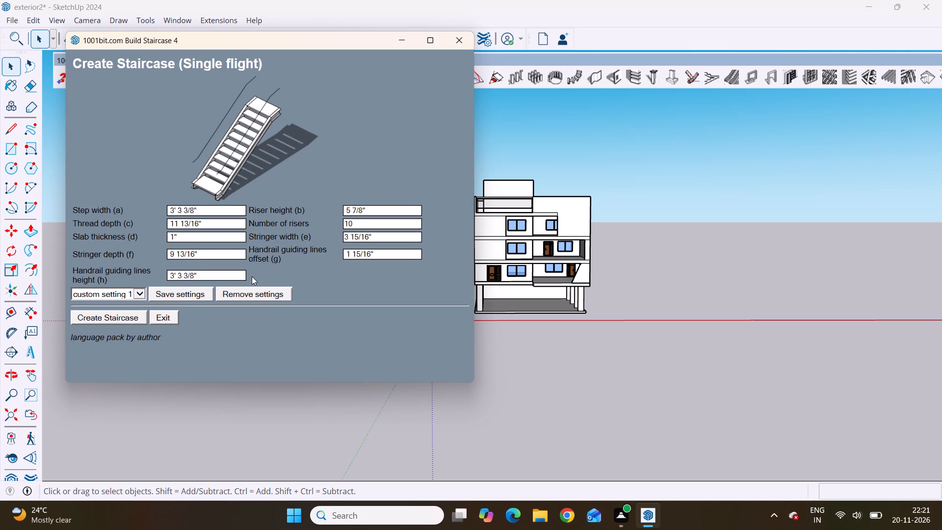
click(112, 312)
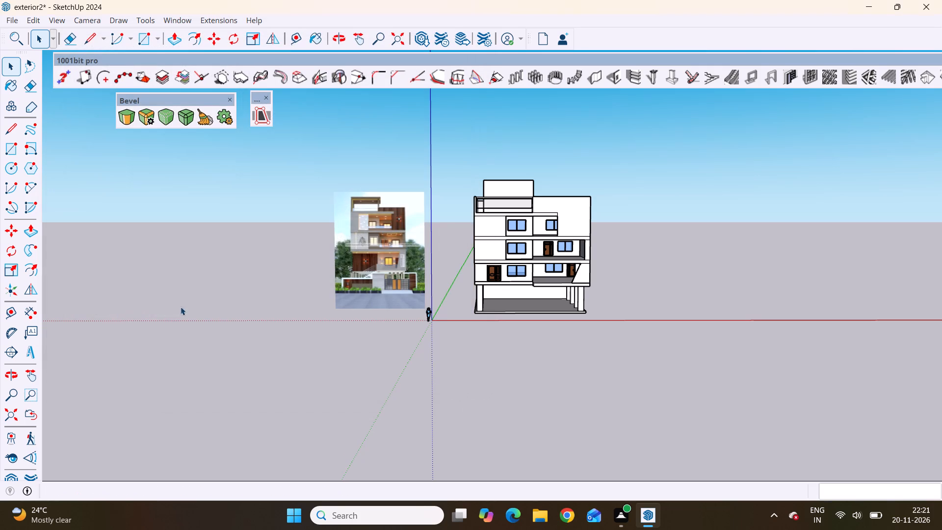
scroll(392, 273, up, 19)
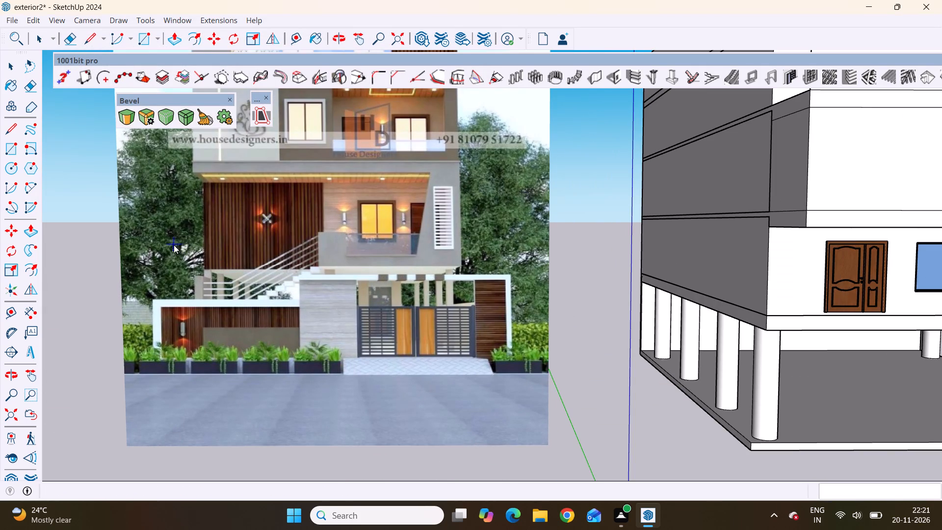
scroll(174, 245, down, 10)
scroll(562, 316, up, 4)
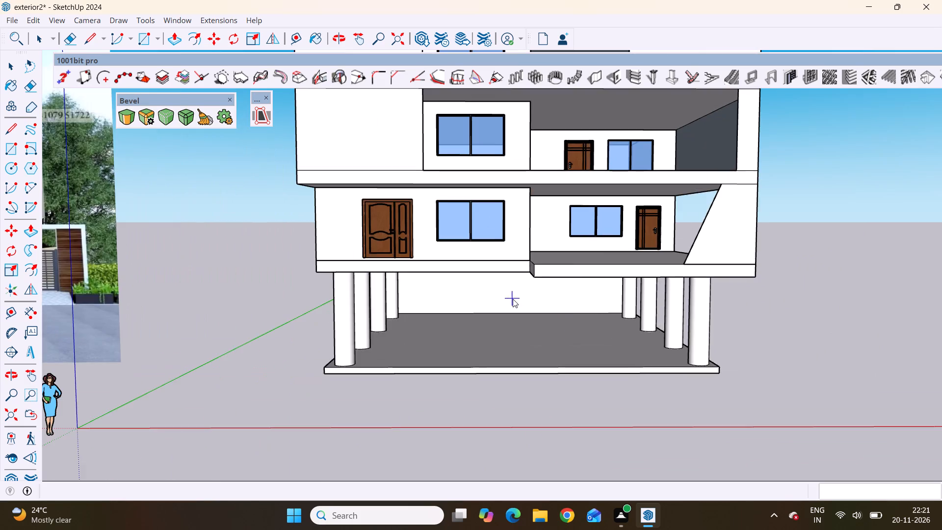
middle_drag(518, 303, 554, 359)
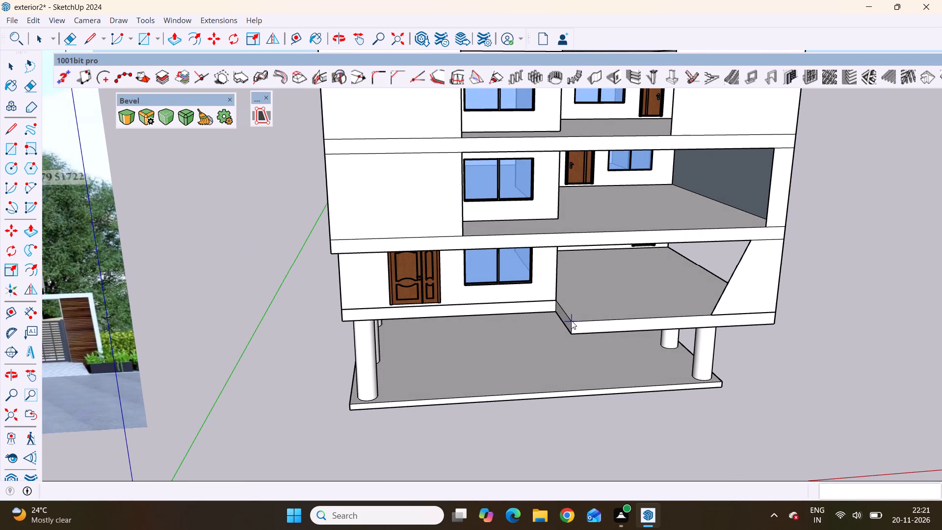
click(571, 320)
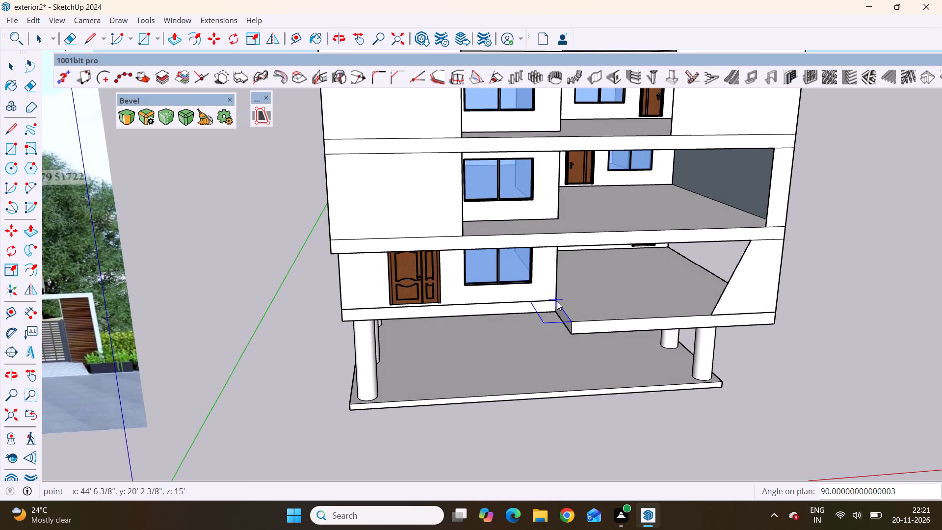
click(557, 301)
Move the staircase by its lowest stringer corner about 60 feet away from the balcony slab, out in front of the building.
scroll(519, 337, down, 4)
middle_click(557, 343)
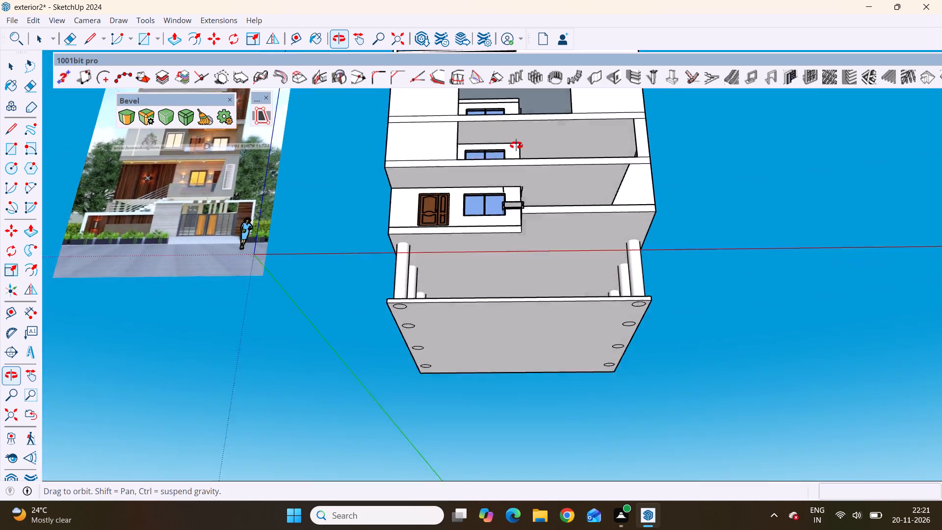
scroll(533, 350, up, 3)
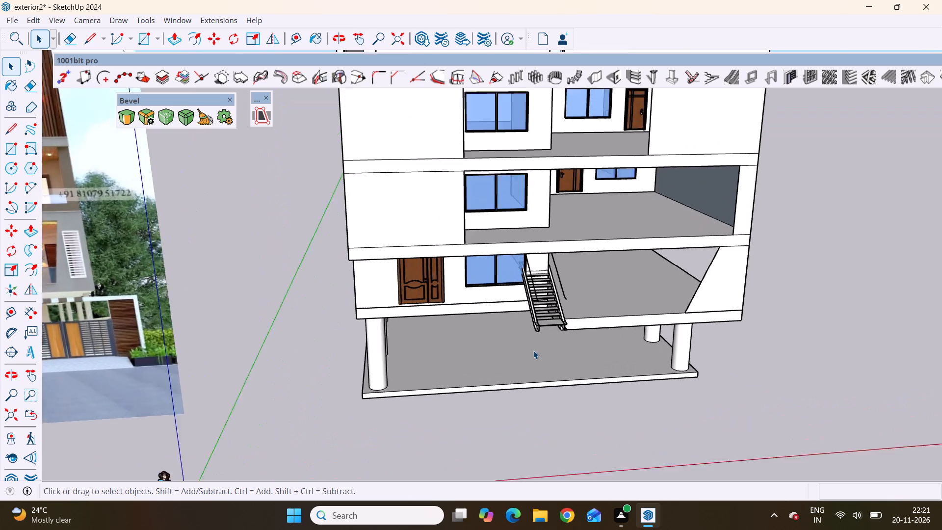
scroll(533, 350, up, 11)
scroll(555, 318, down, 5)
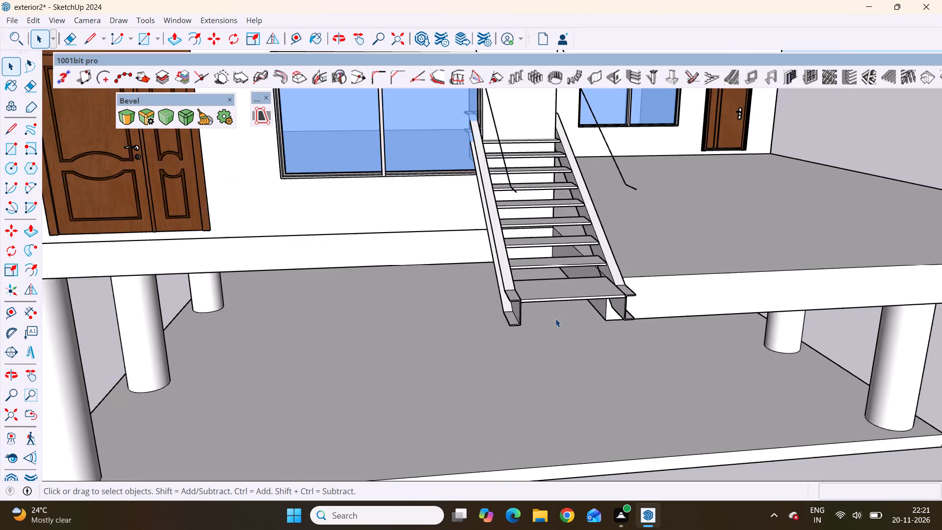
key(space)
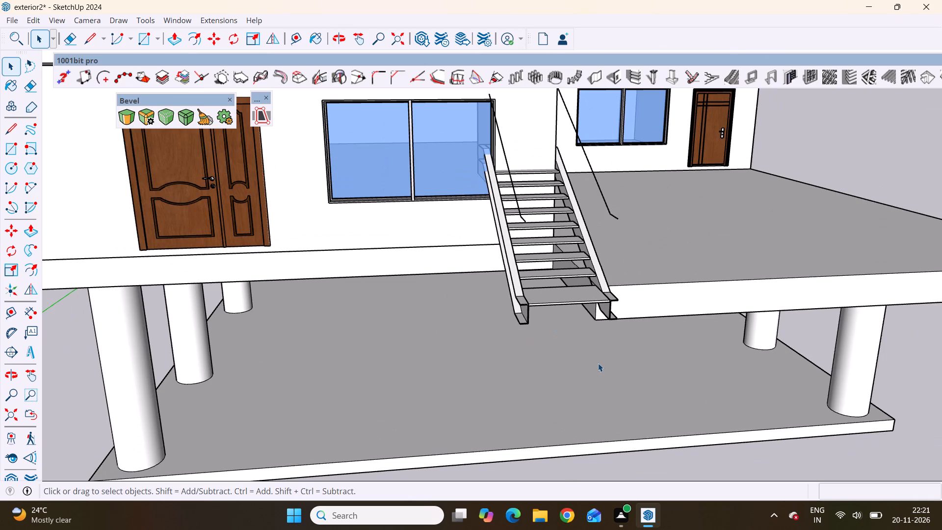
key(m)
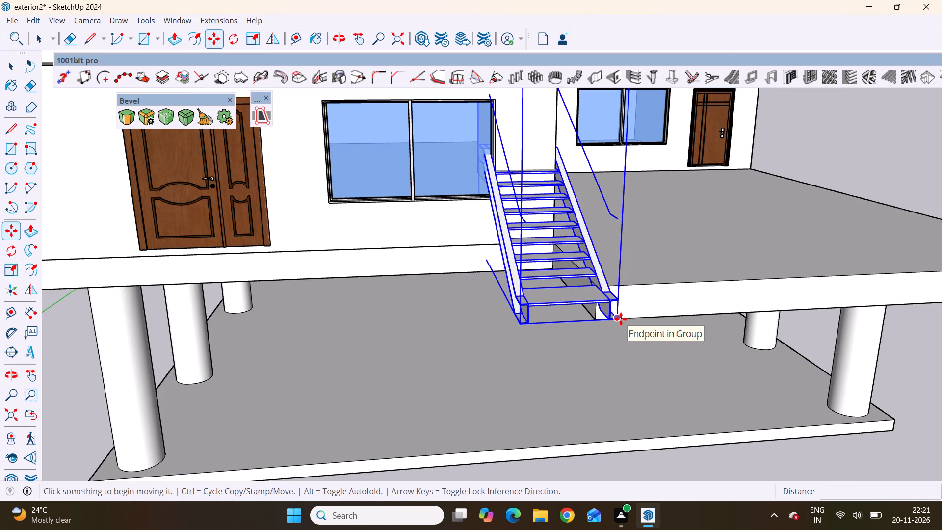
click(621, 319)
scroll(505, 406, down, 6)
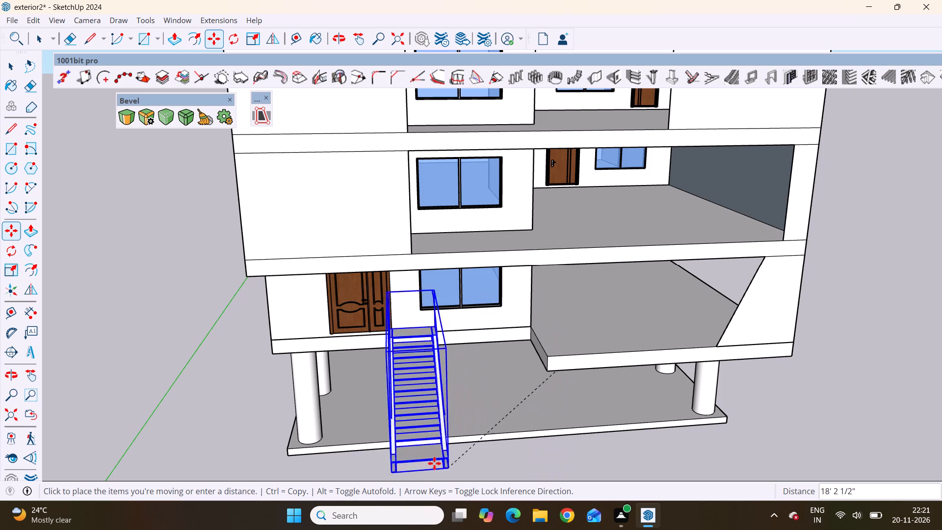
scroll(486, 438, down, 4)
middle_drag(584, 451, 567, 261)
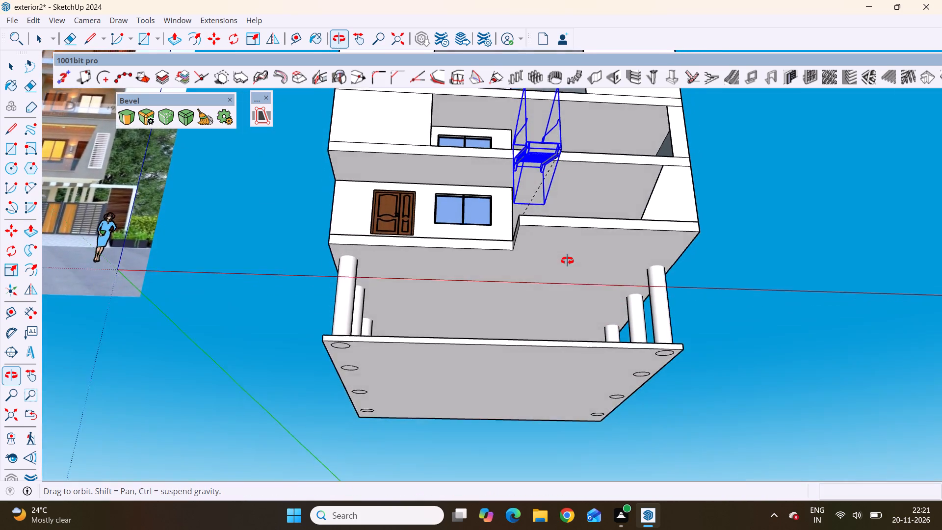
middle_drag(567, 261, 597, 374)
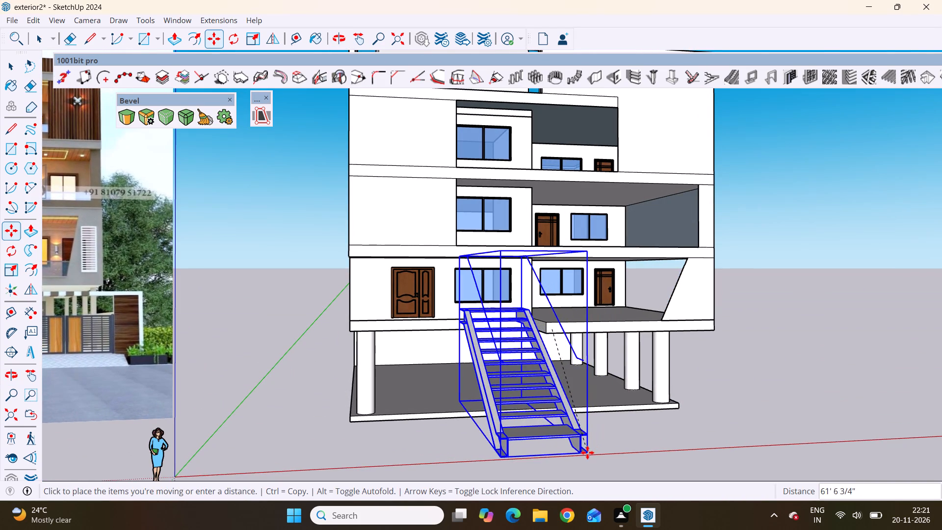
click(584, 456)
scroll(634, 439, down, 2)
middle_drag(611, 445, 493, 431)
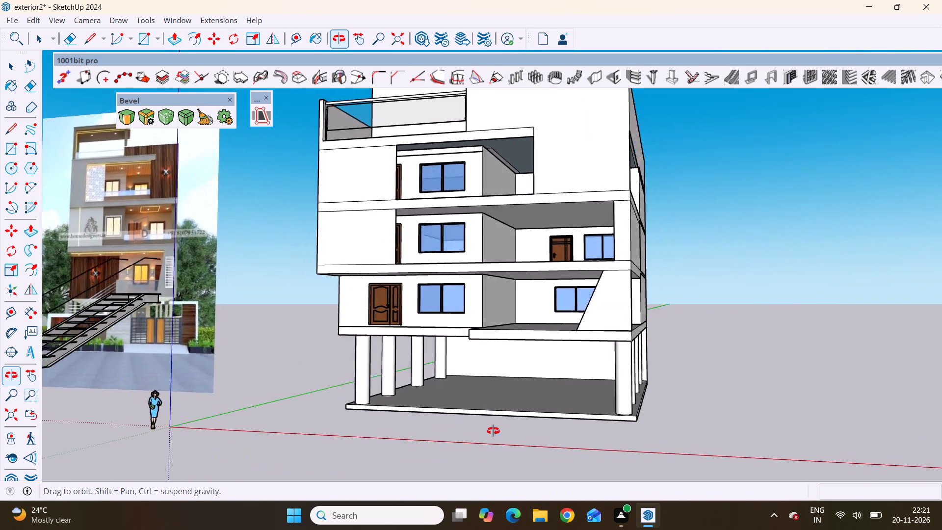
middle_drag(493, 431, 592, 448)
middle_click(592, 448)
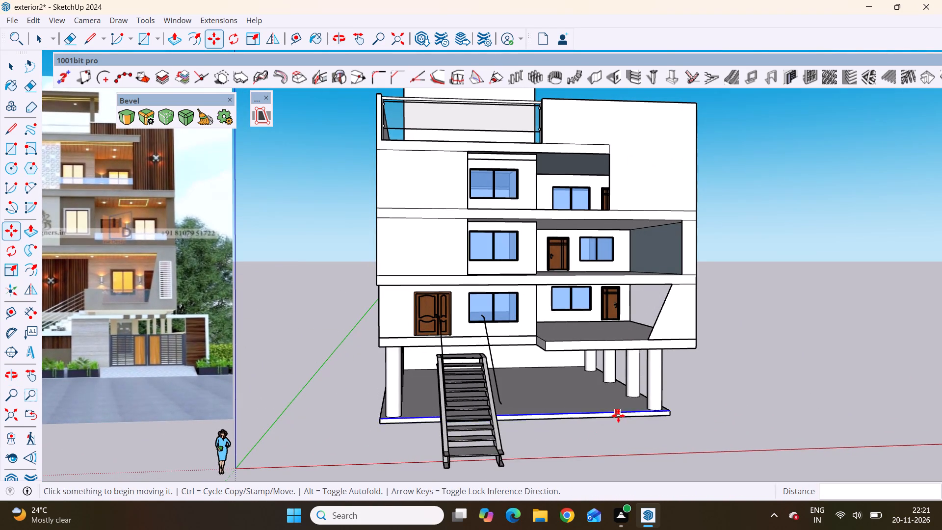
Delete the single-flight staircase standing in front of the building.
scroll(618, 416, down, 3)
scroll(536, 453, up, 8)
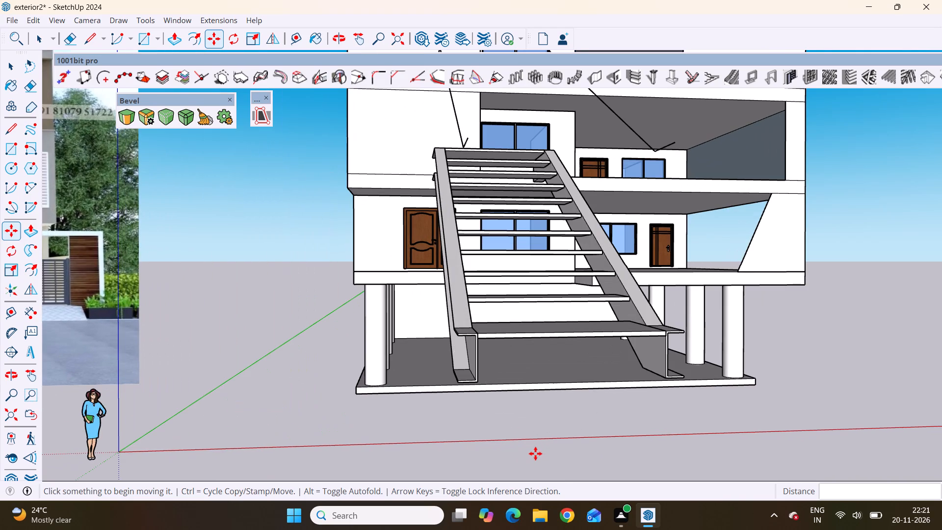
scroll(590, 412, down, 5)
middle_drag(594, 439, 594, 462)
scroll(574, 370, down, 7)
key(space)
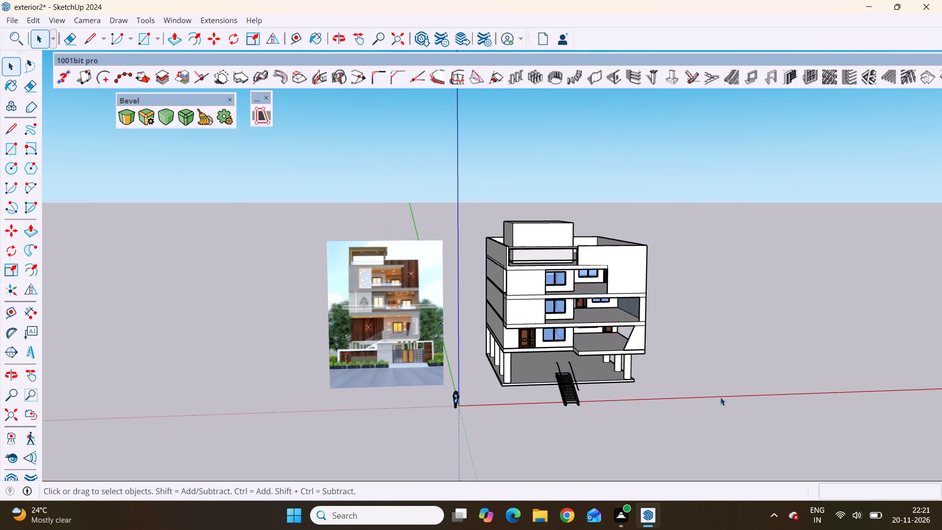
click(721, 396)
scroll(599, 393, up, 9)
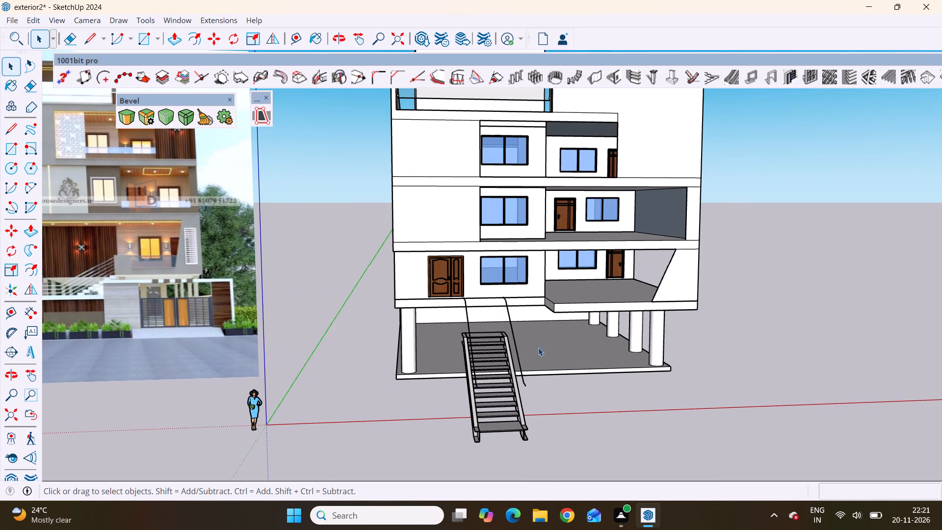
drag(544, 344, 475, 406)
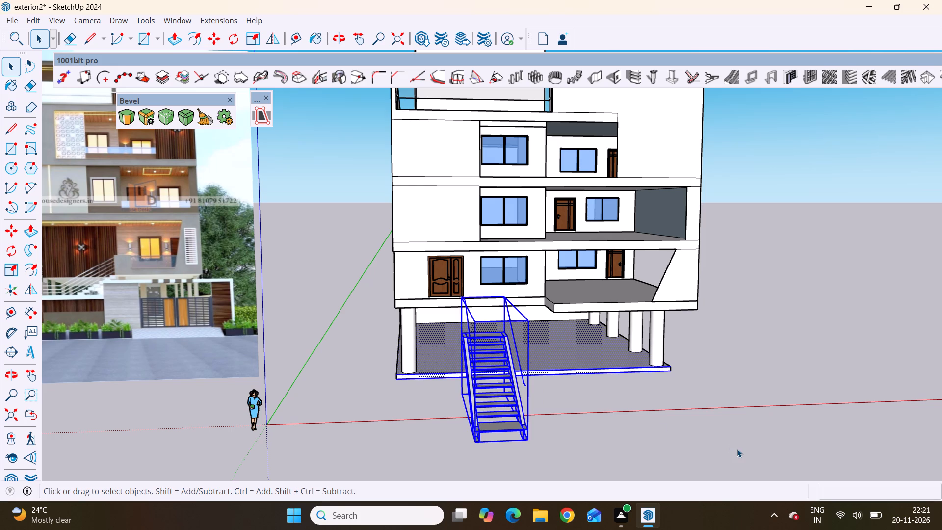
click(738, 449)
click(501, 394)
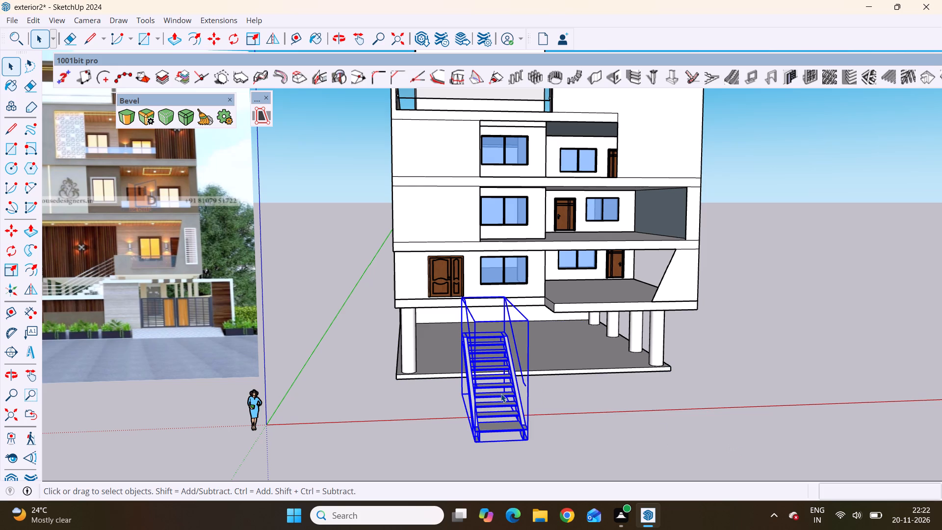
key(Delete)
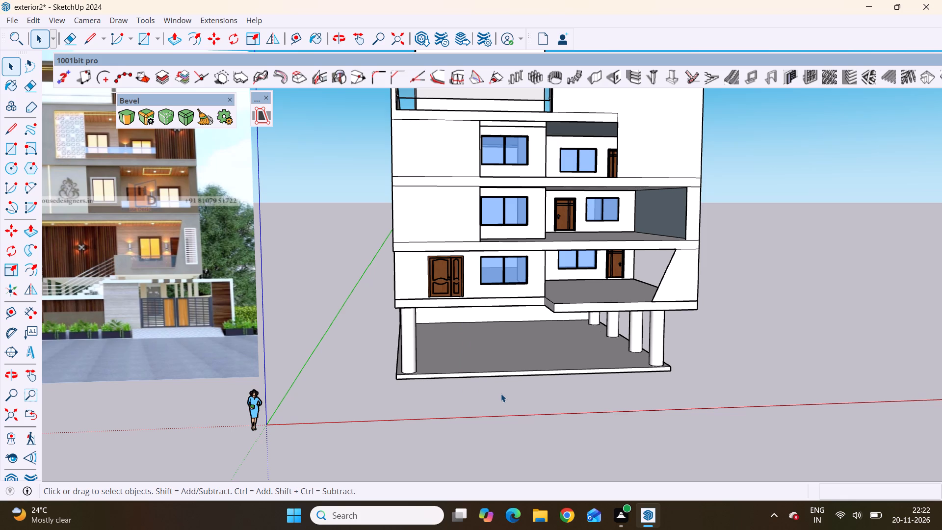
Examine the entrance stairs in the reference elevation image and compare them with the front of the building model.
scroll(351, 284, down, 4)
scroll(342, 351, down, 4)
scroll(606, 272, down, 4)
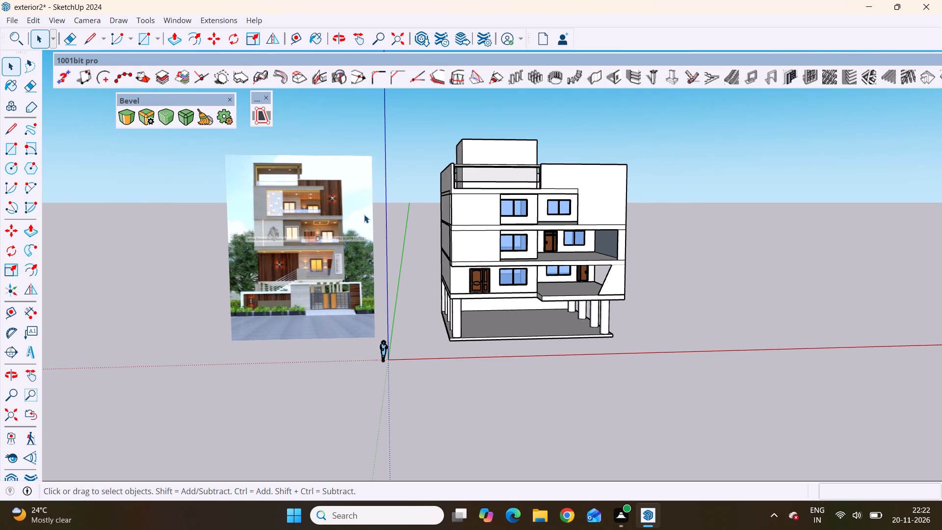
scroll(321, 262, up, 8)
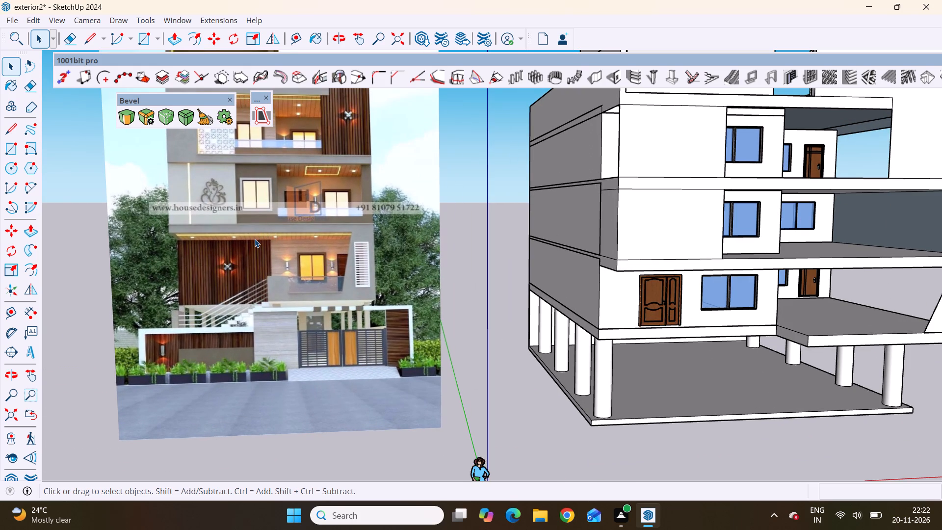
scroll(254, 241, down, 3)
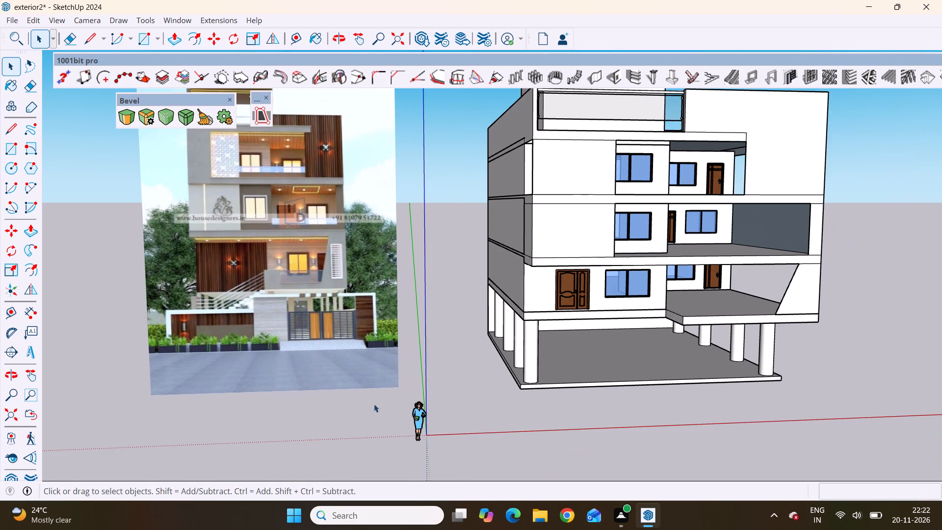
scroll(422, 336, down, 4)
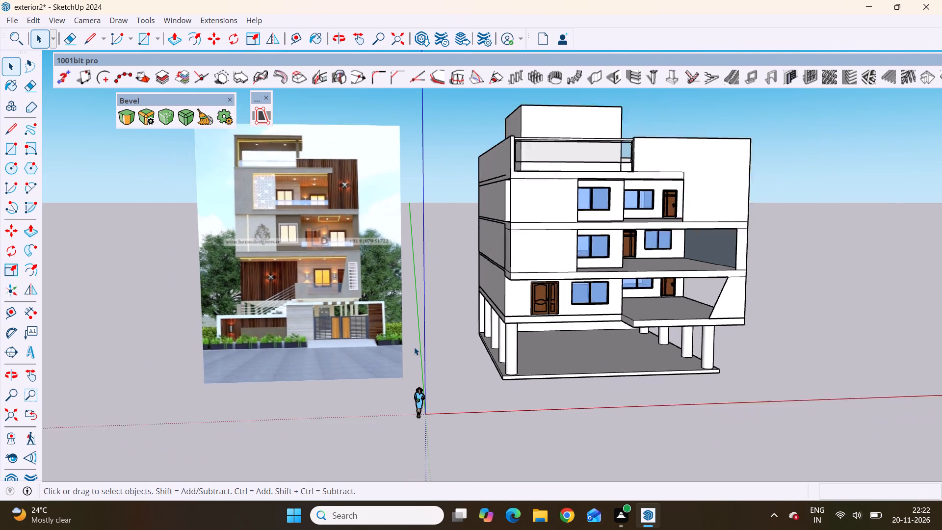
middle_drag(661, 363, 630, 396)
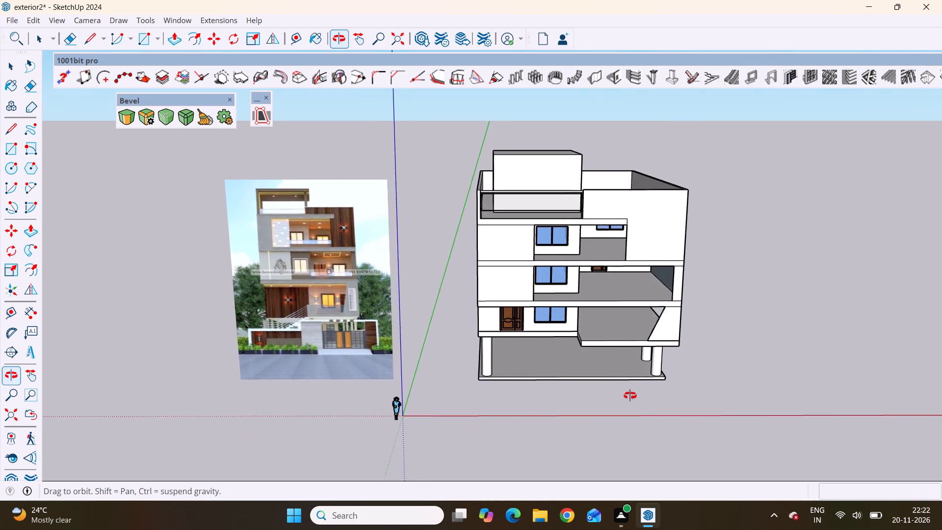
middle_drag(630, 396, 630, 396)
scroll(595, 347, up, 5)
middle_drag(564, 323, 573, 325)
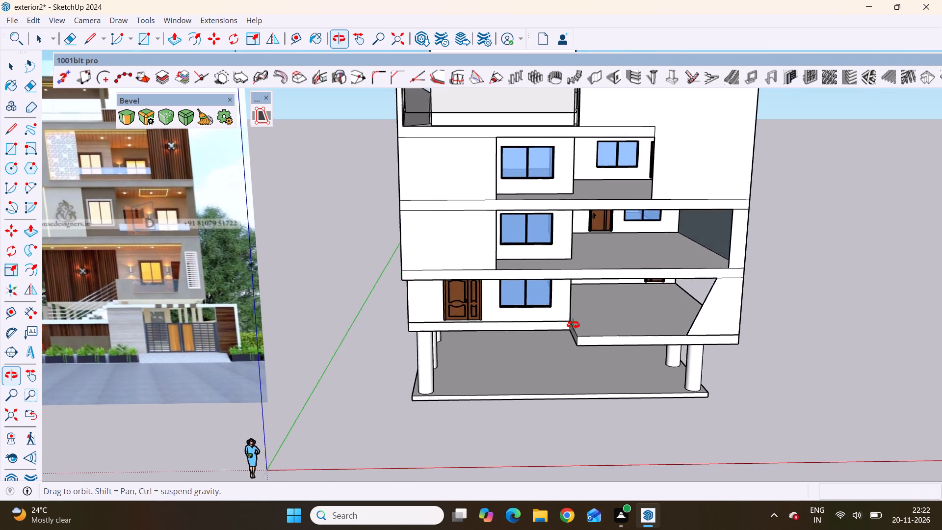
middle_drag(573, 325, 590, 301)
scroll(590, 301, up, 1)
scroll(590, 301, down, 3)
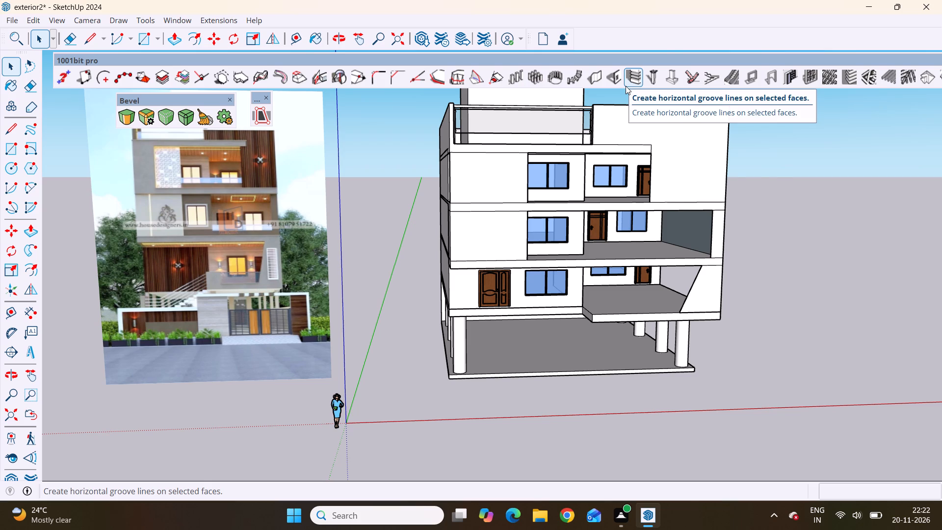
Look through the 1001bit staircase types from the single-flight ones up to type 11.
click(710, 77)
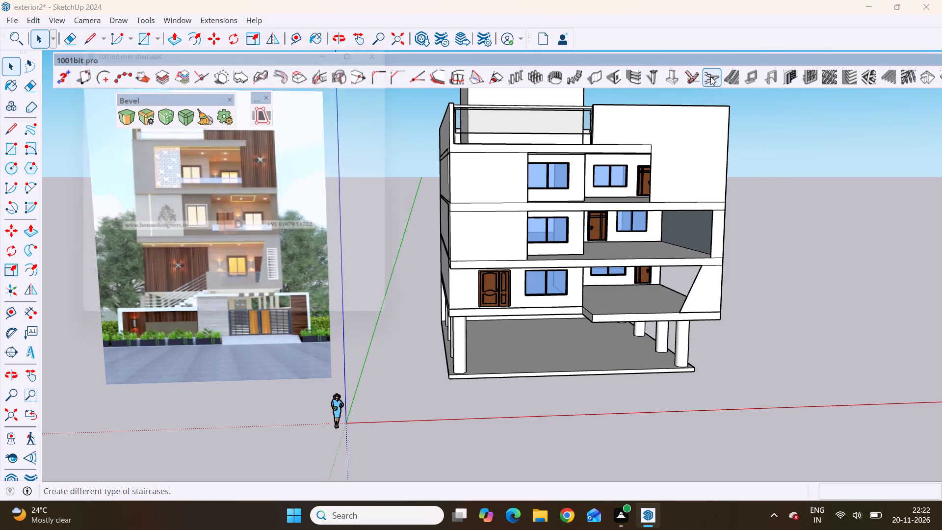
click(218, 239)
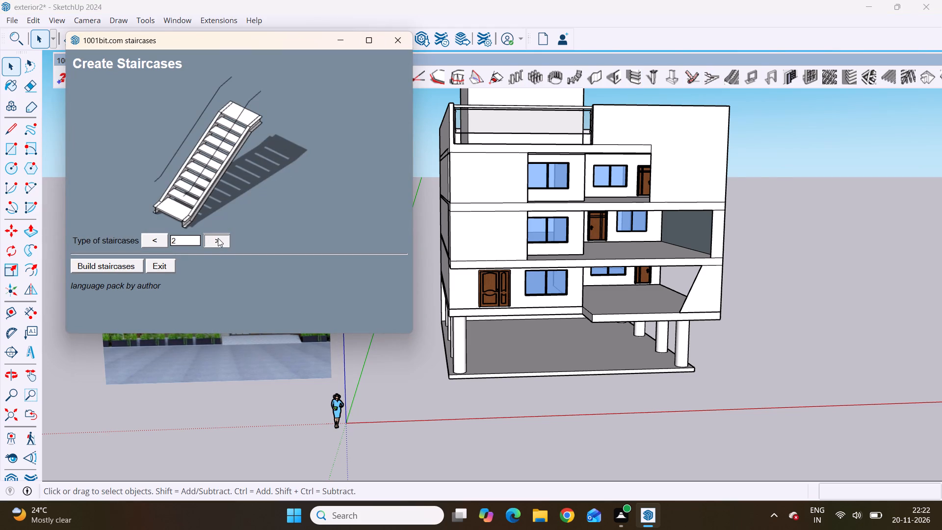
click(218, 238)
click(218, 238)
click(218, 238)
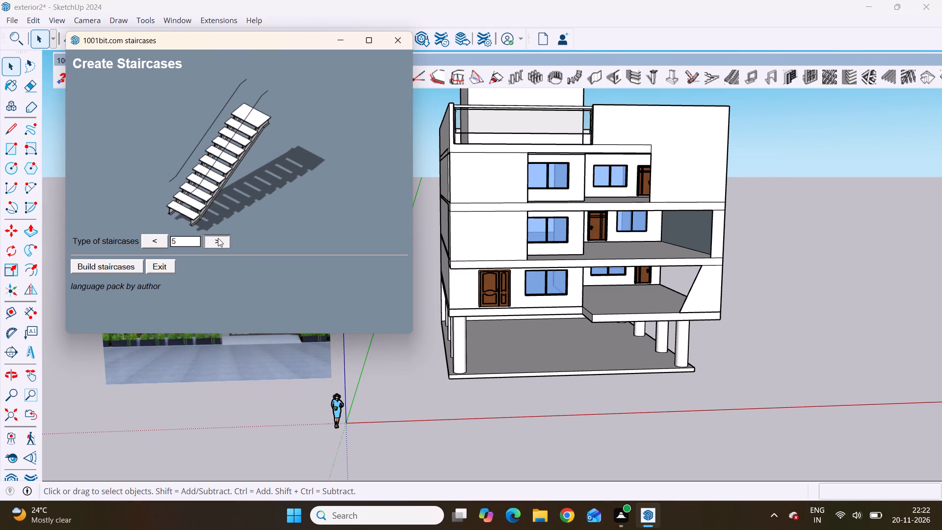
click(218, 238)
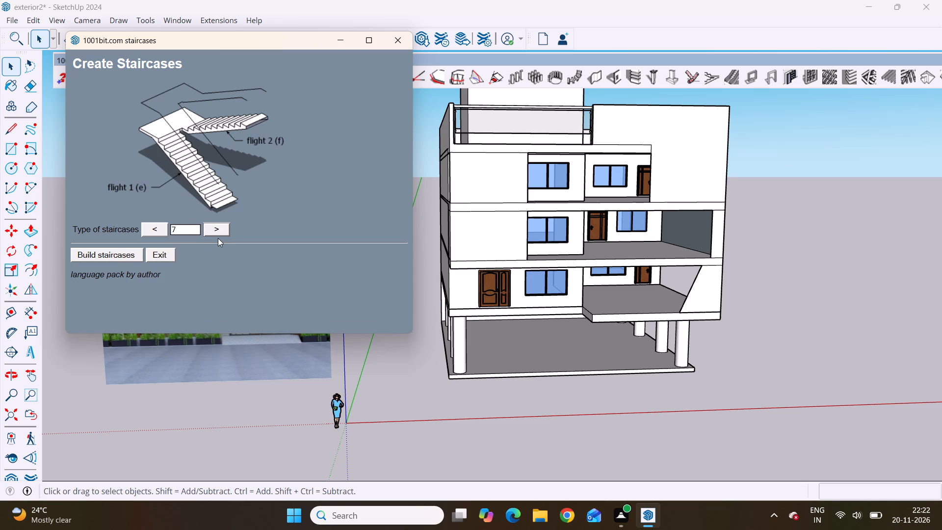
click(218, 238)
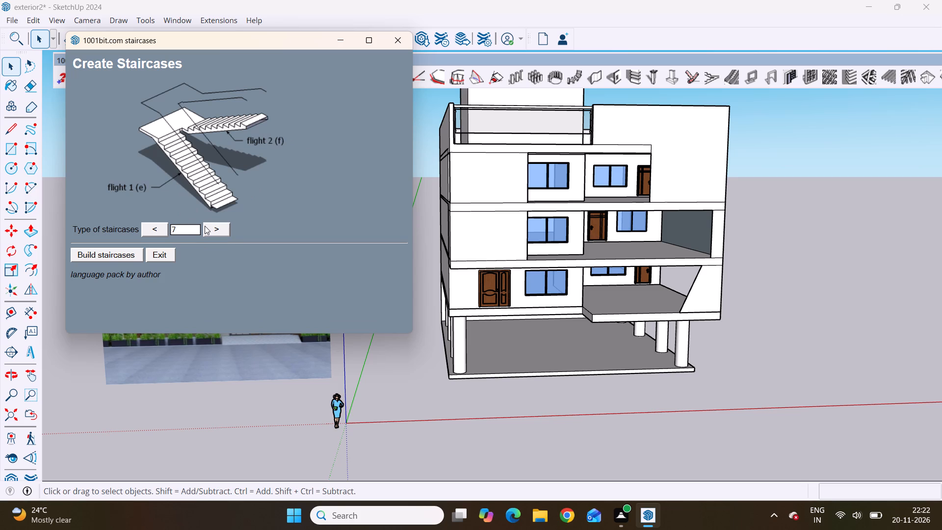
click(213, 227)
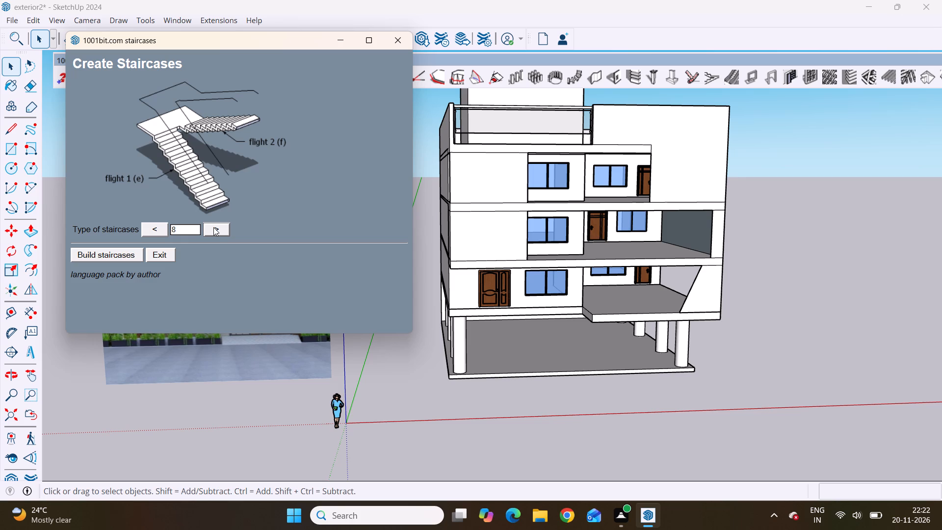
click(158, 224)
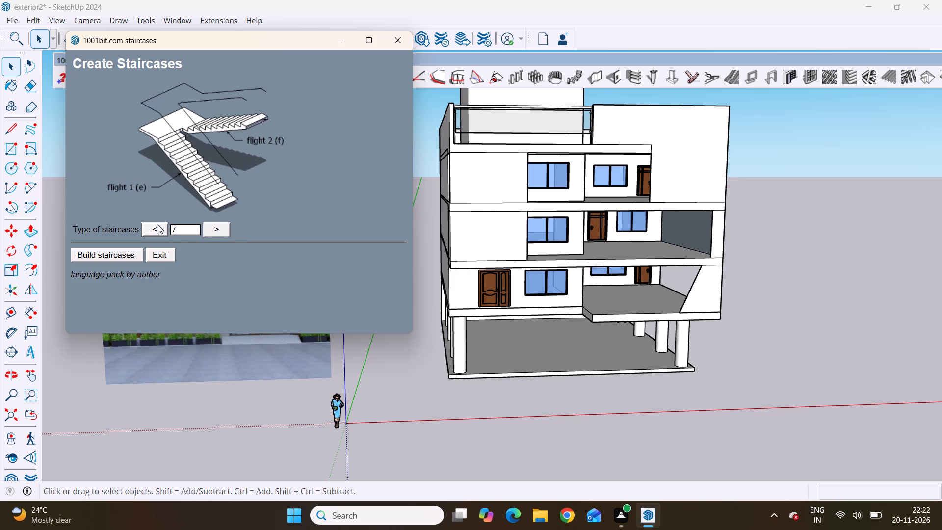
double_click(215, 232)
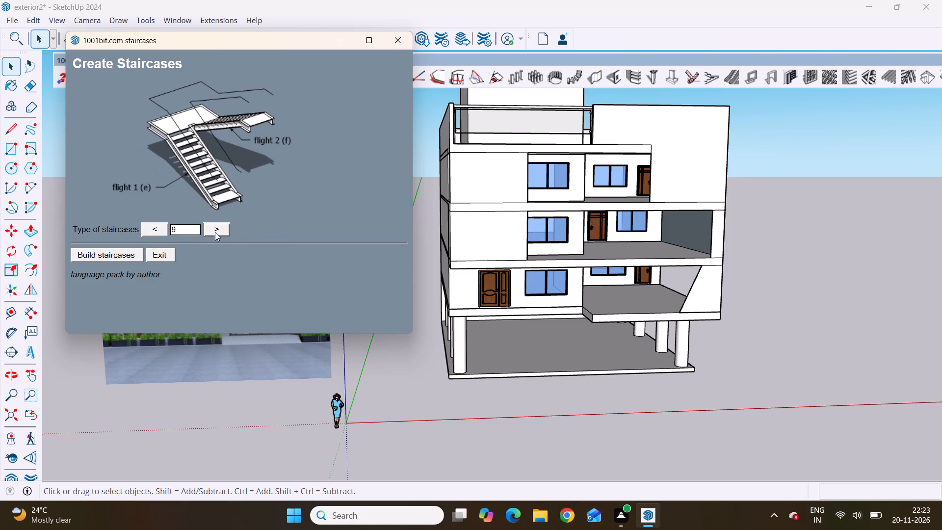
click(215, 232)
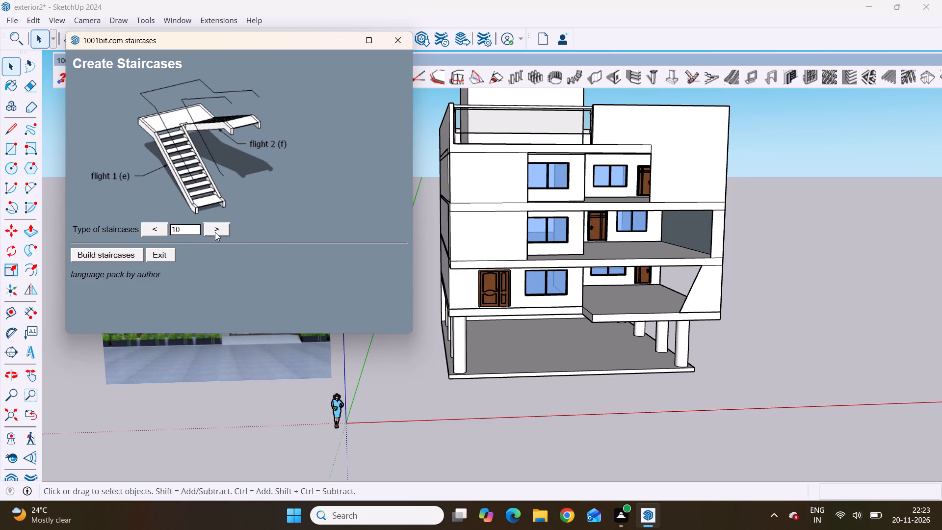
click(215, 232)
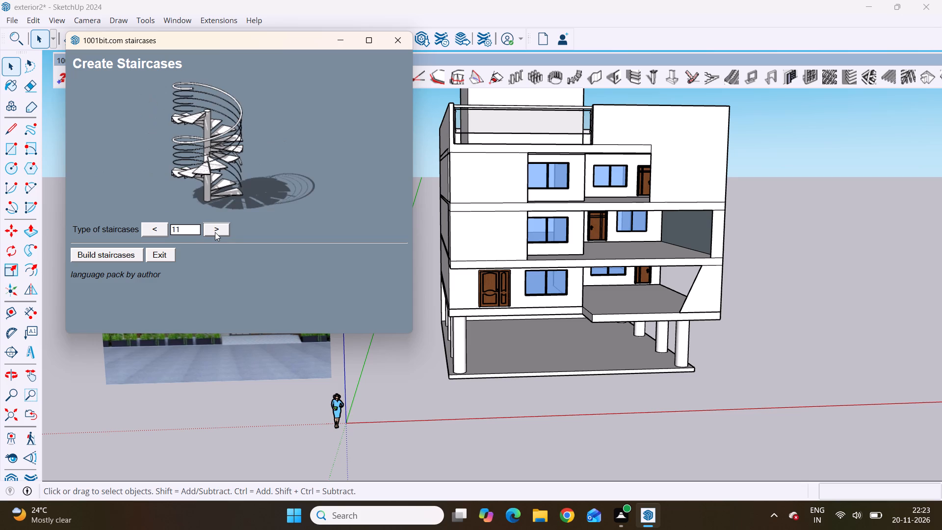
Build a type 7 two-flight staircase with the preset dimensions, from the projecting balcony slab's upper front corner toward its inner corner.
click(156, 226)
click(156, 226)
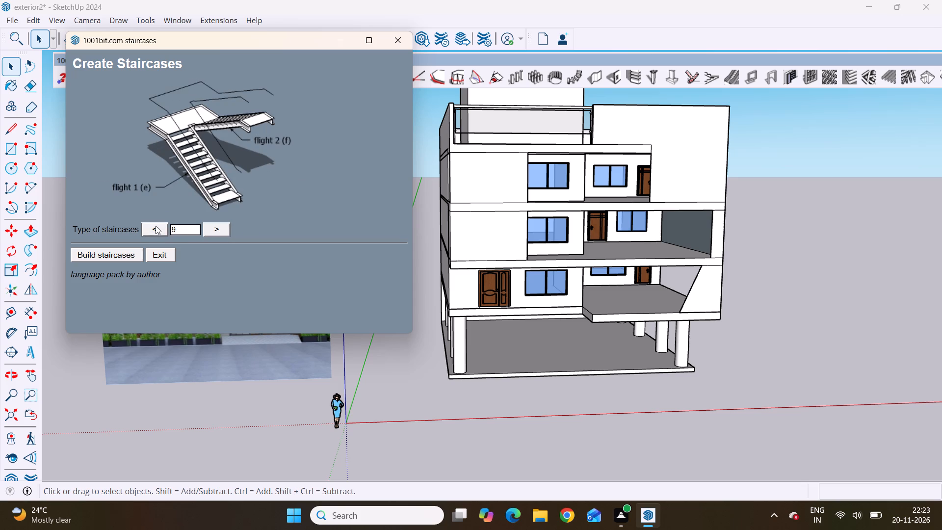
click(156, 226)
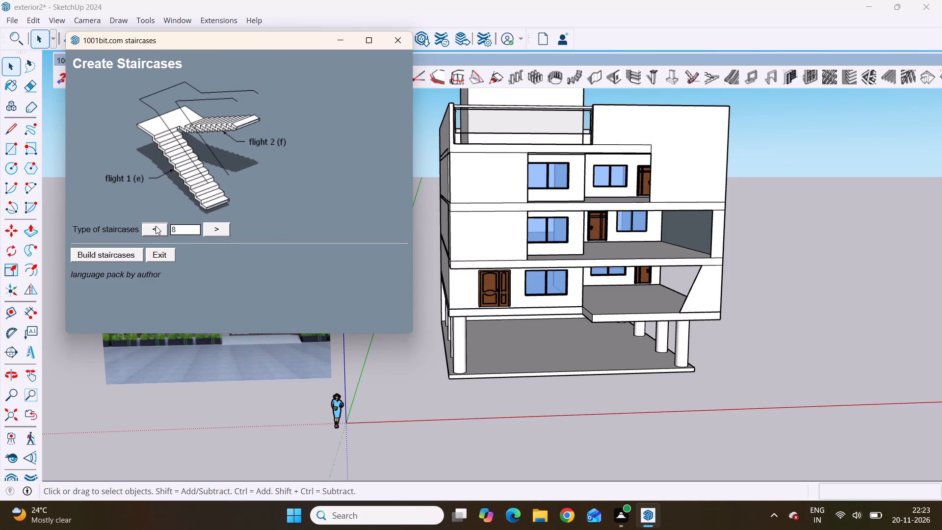
click(156, 226)
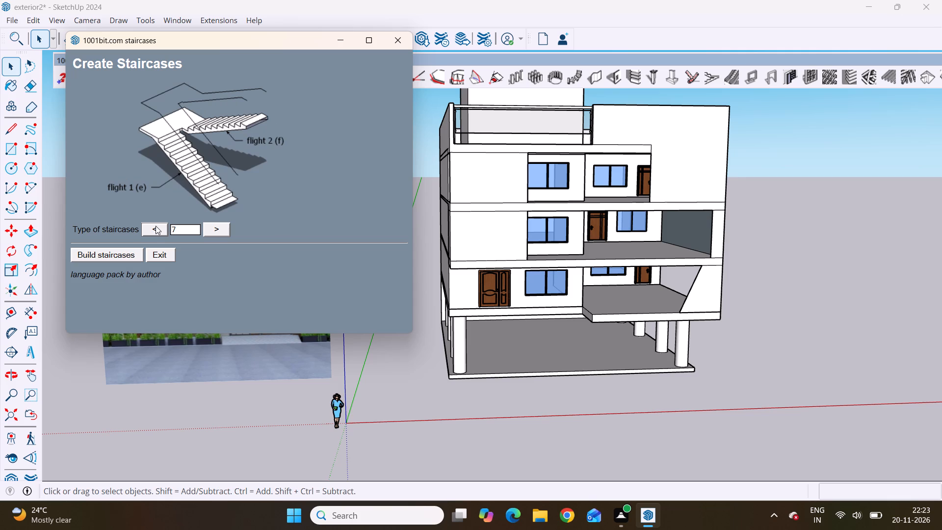
click(103, 257)
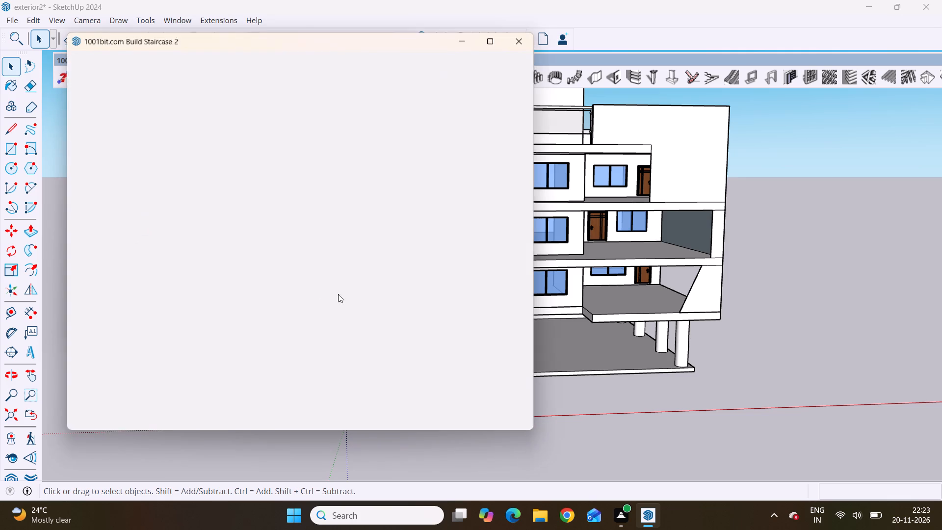
click(111, 316)
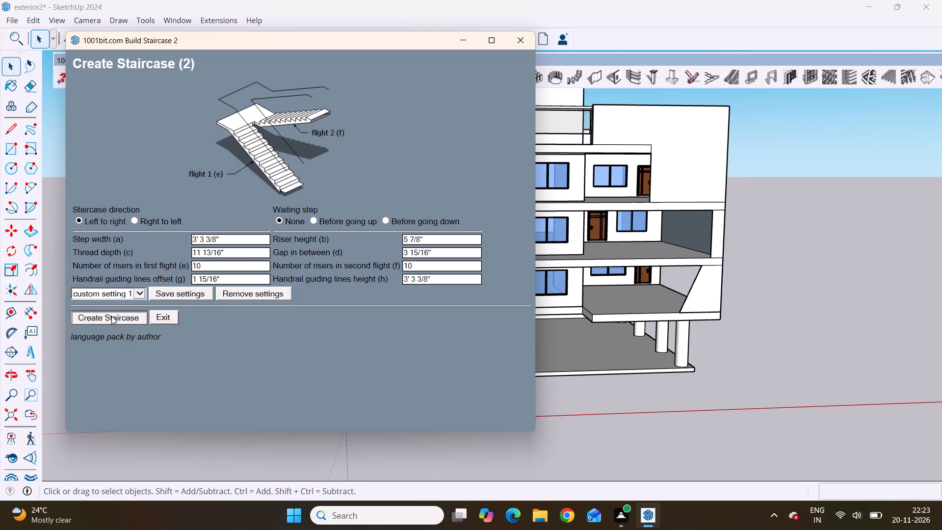
scroll(595, 325, up, 9)
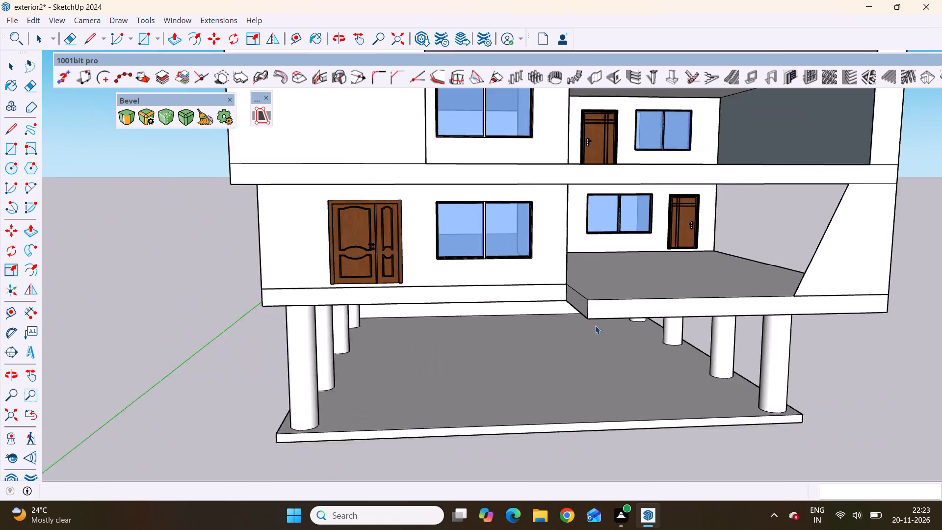
click(587, 295)
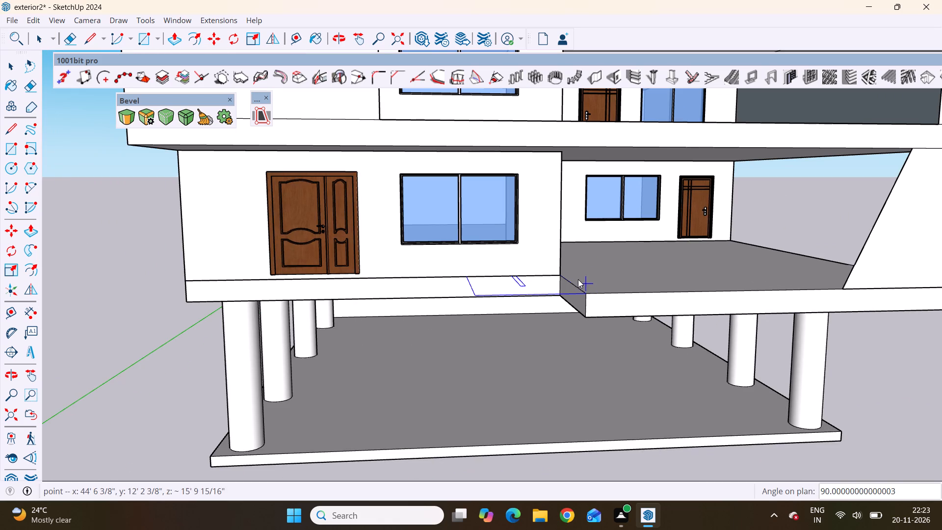
click(563, 276)
Move the two-flight staircase about 44' 9 7/8" out from the balcony slab to the open ground in front of the building.
scroll(522, 311, down, 9)
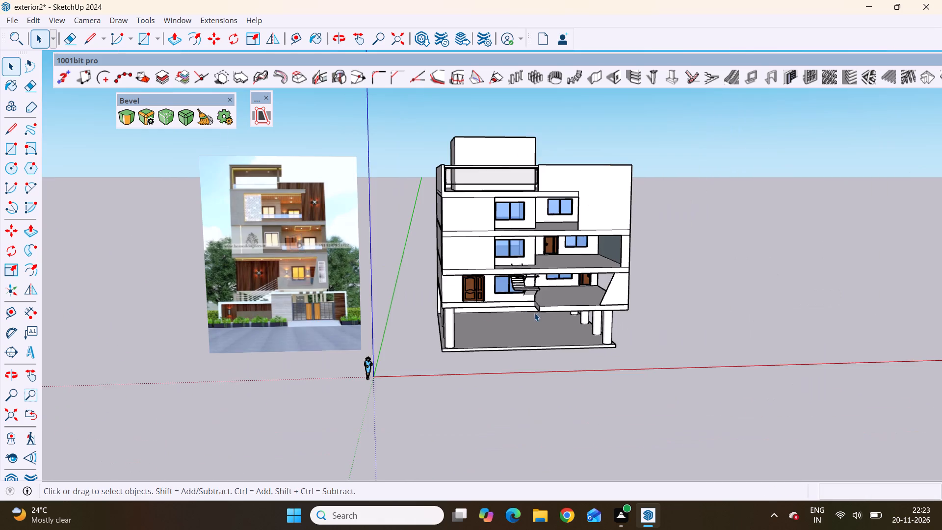
middle_drag(539, 312, 539, 340)
scroll(530, 283, up, 12)
click(487, 320)
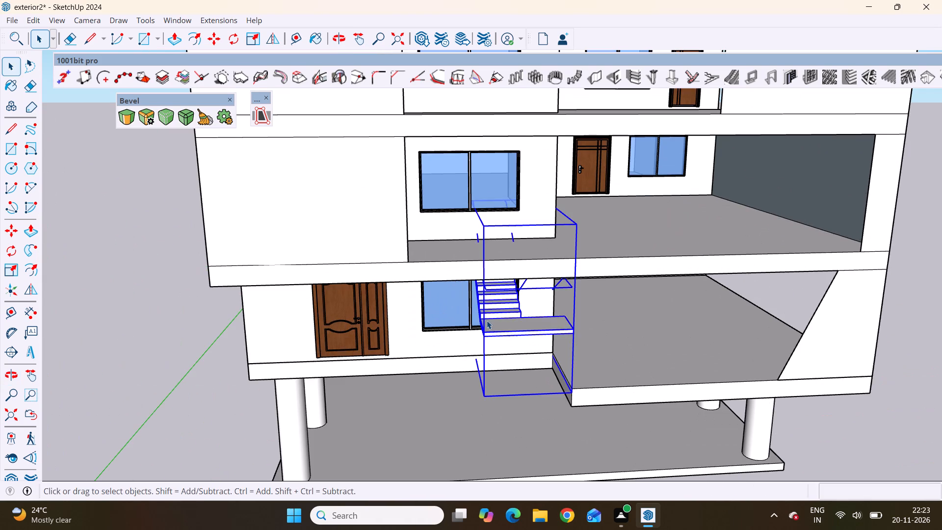
scroll(572, 293, down, 4)
key(m)
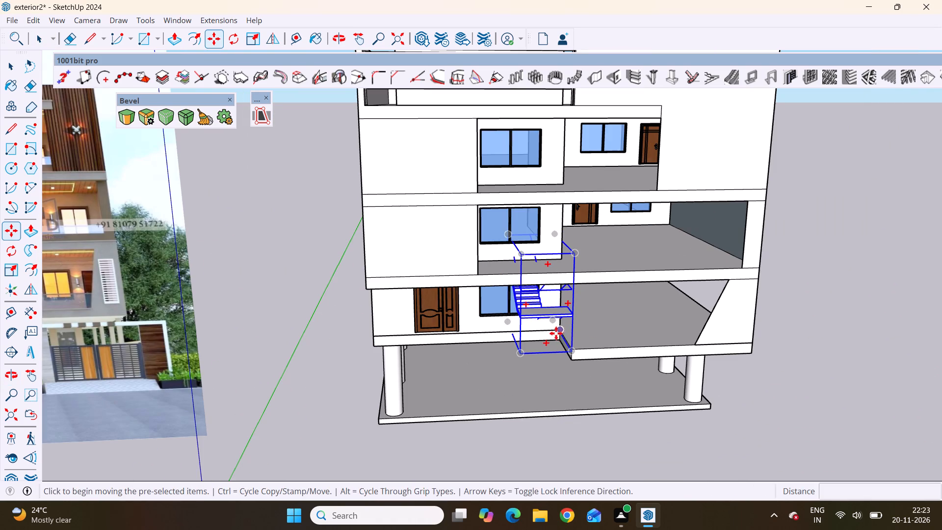
click(573, 354)
scroll(482, 417, down, 5)
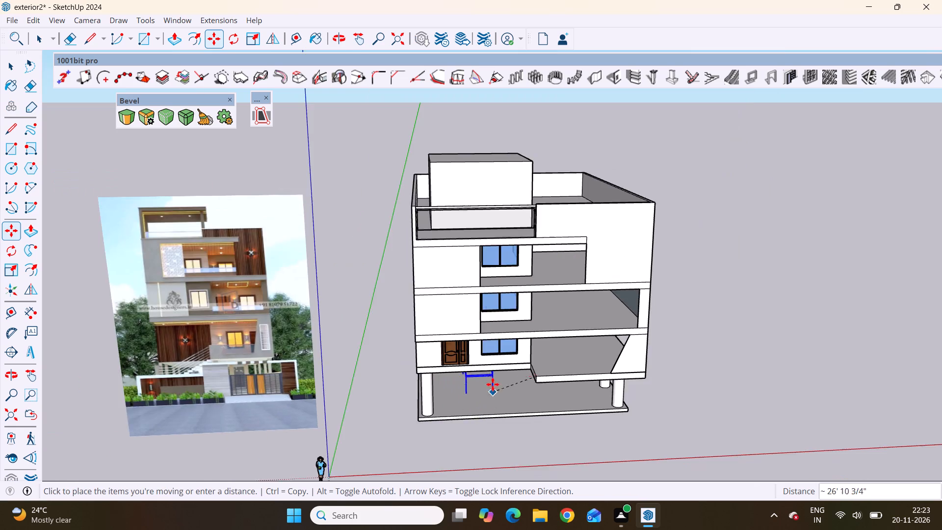
scroll(493, 384, down, 3)
scroll(490, 478, up, 10)
scroll(444, 423, up, 4)
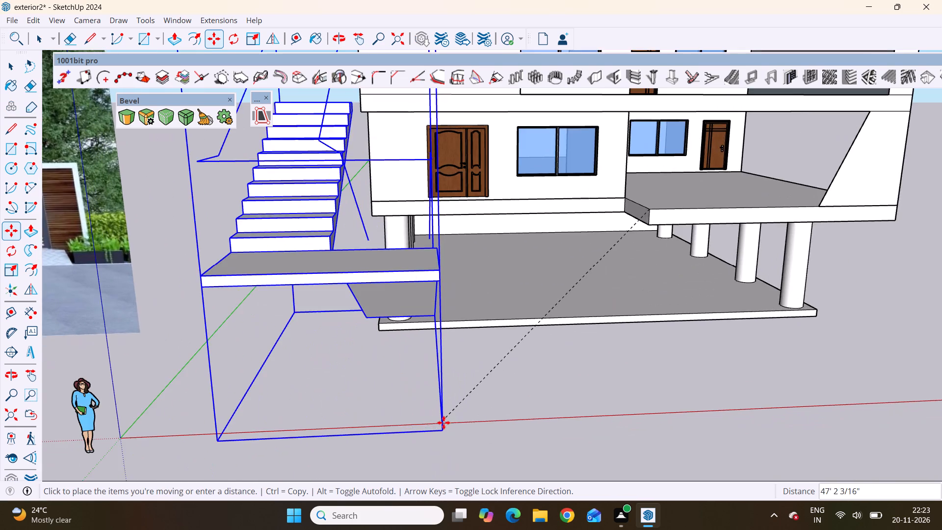
scroll(444, 423, down, 5)
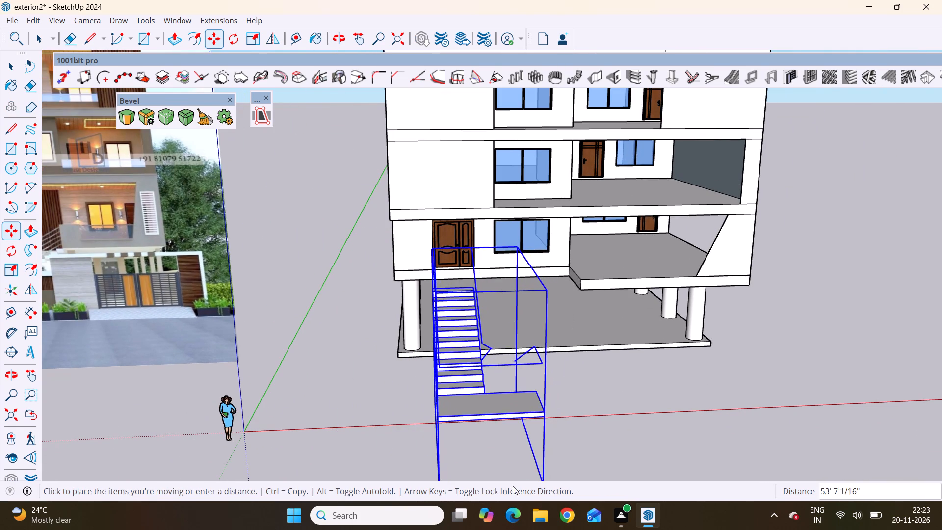
middle_drag(476, 435, 382, 429)
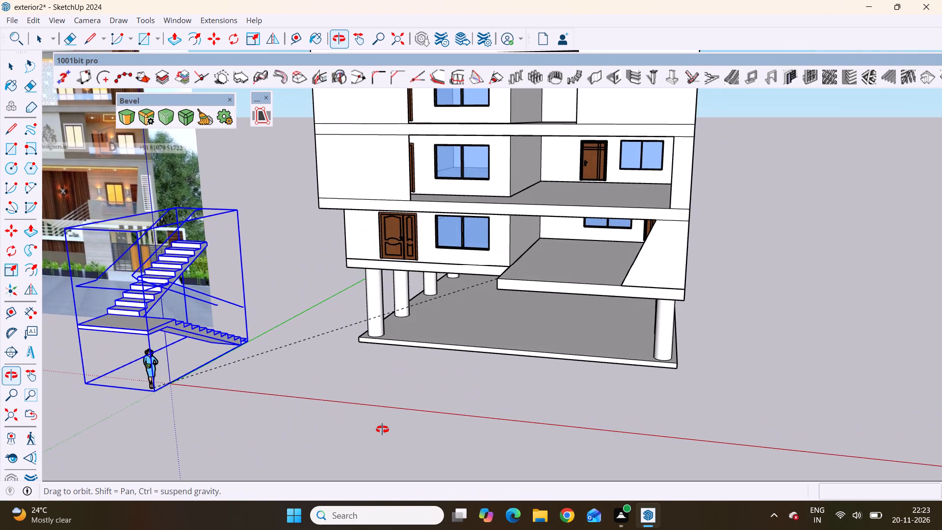
middle_drag(382, 429, 410, 437)
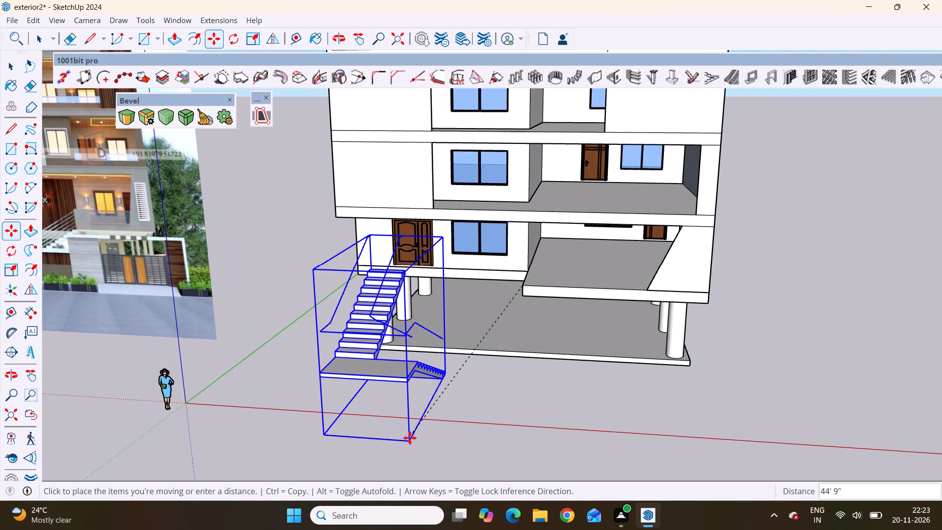
click(410, 438)
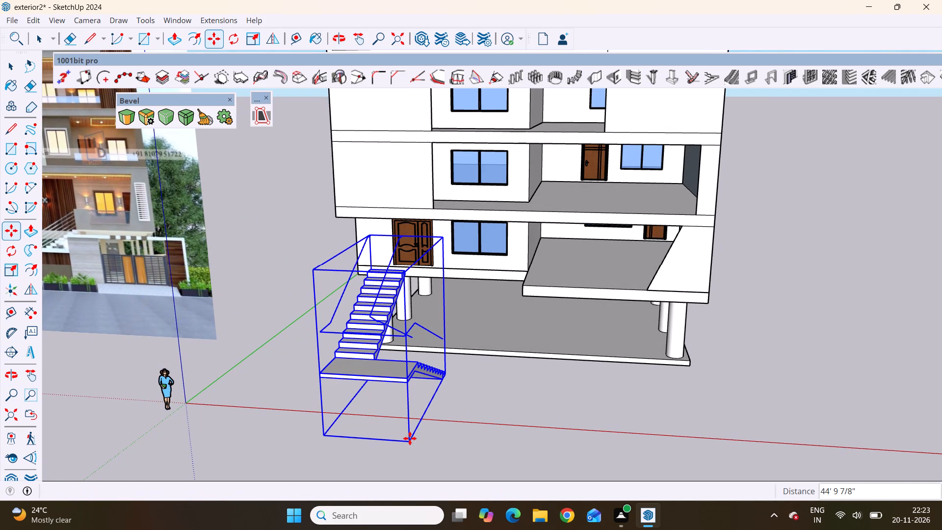
Rotate the staircase 90° on the ground plane about its front lower corner, so the flights run parallel to the facade.
scroll(511, 382, down, 5)
scroll(445, 479, up, 4)
middle_drag(488, 456, 547, 450)
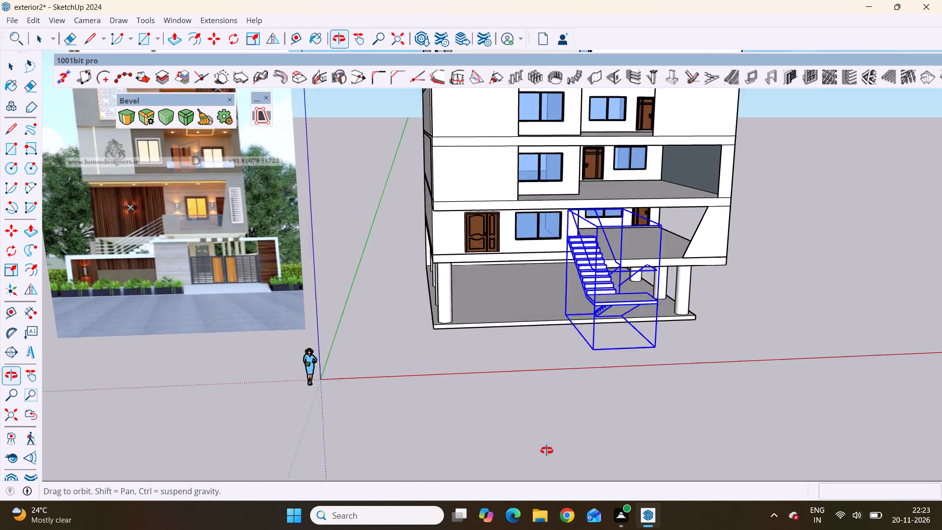
middle_drag(547, 450, 530, 452)
key(q)
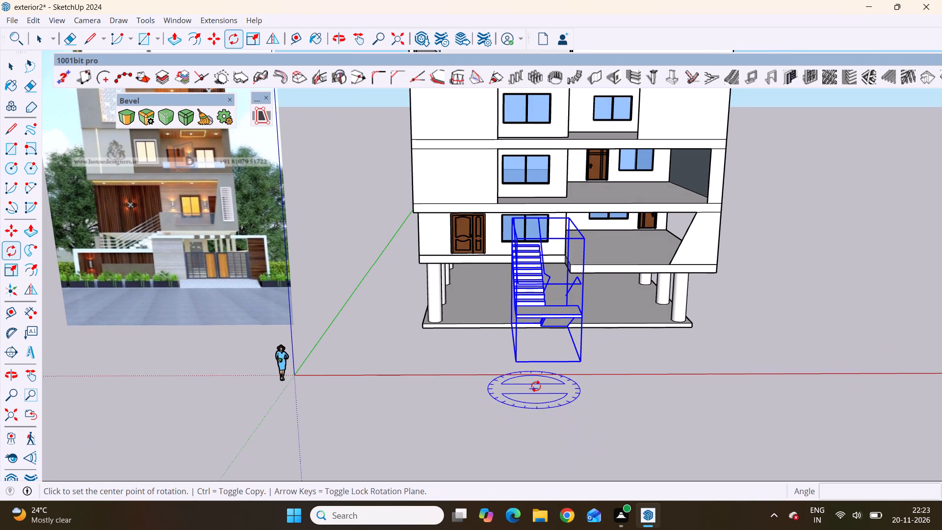
click(515, 361)
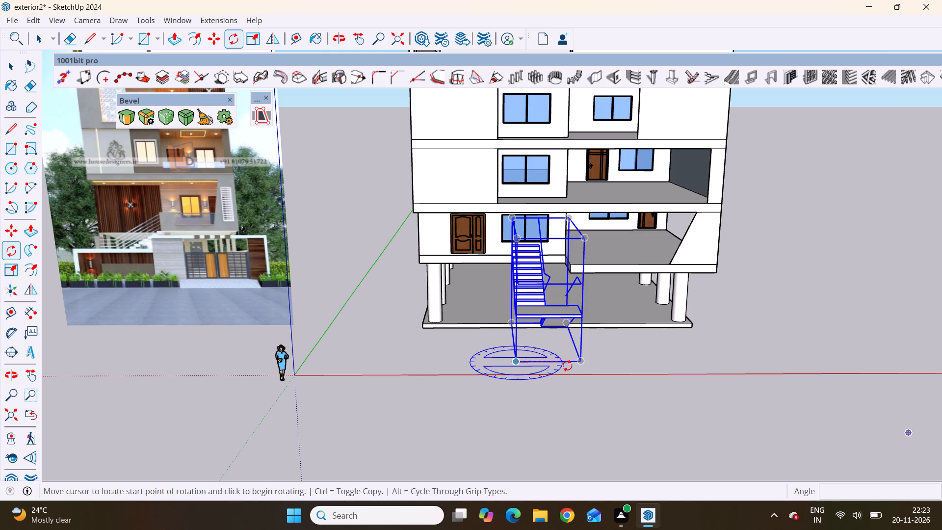
click(579, 360)
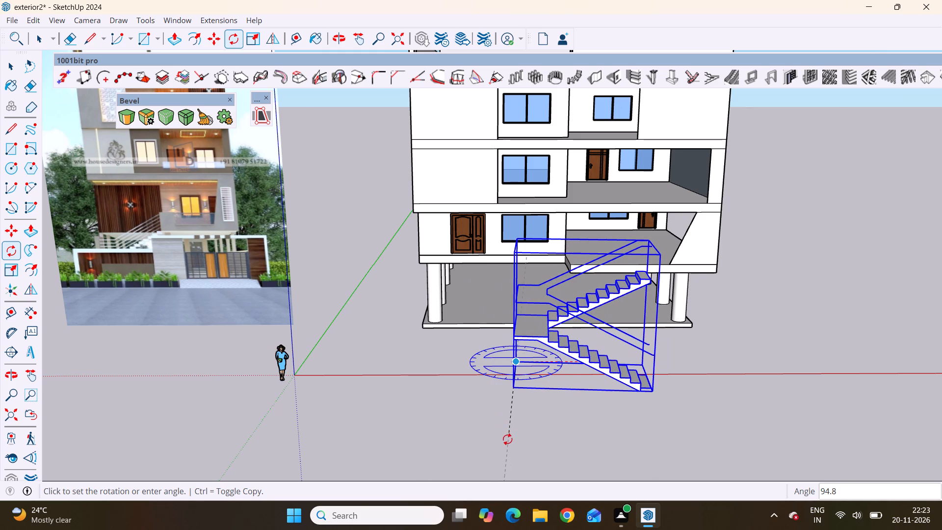
click(522, 464)
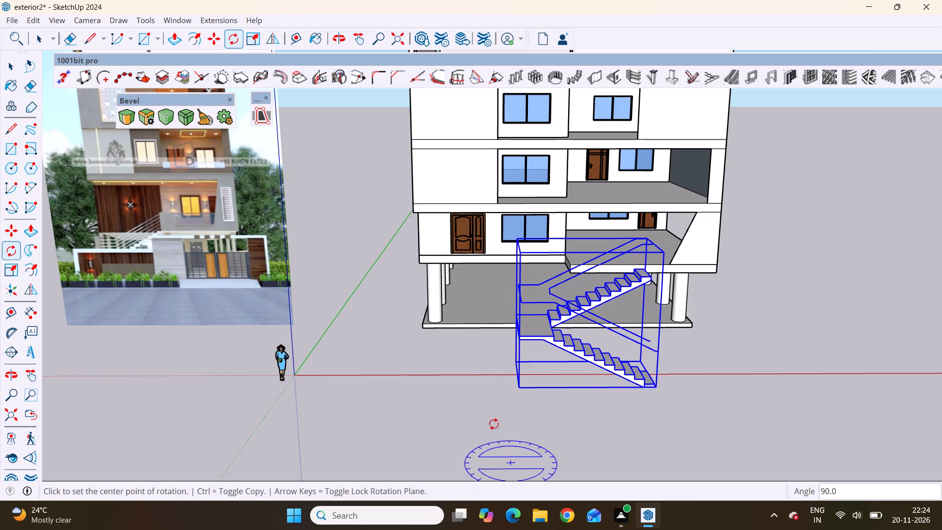
Move the staircase by its upper rear corner at the stair end to the projecting balcony slab's upper inner corner.
scroll(435, 357, down, 8)
scroll(549, 412, up, 2)
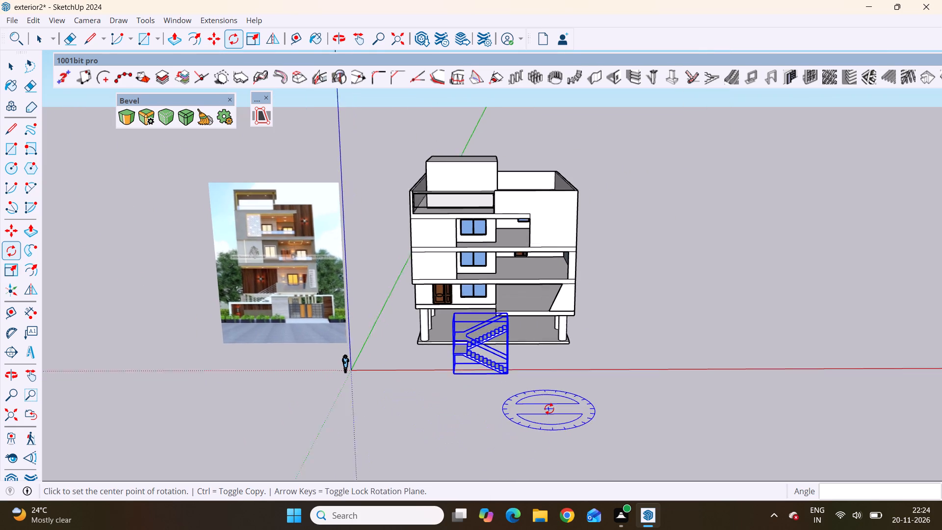
scroll(549, 409, up, 6)
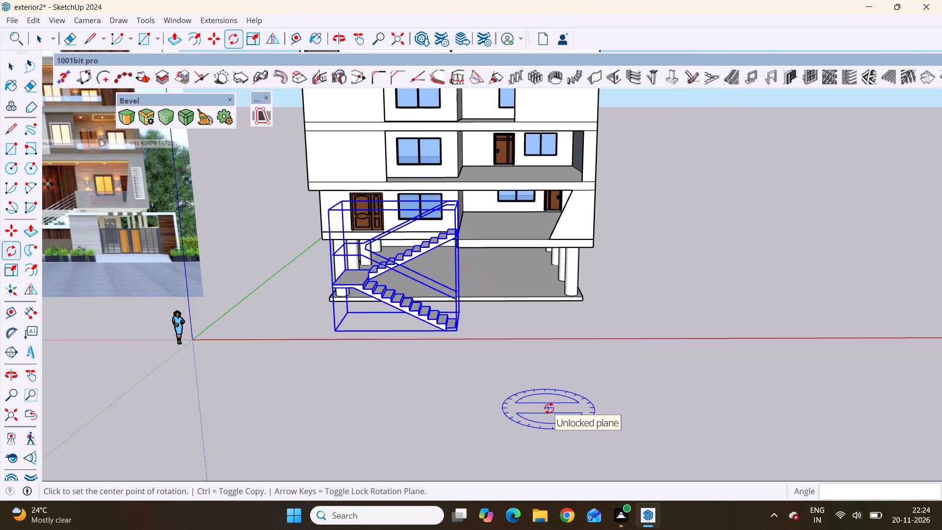
scroll(549, 408, down, 4)
middle_drag(468, 387, 501, 435)
scroll(494, 398, up, 4)
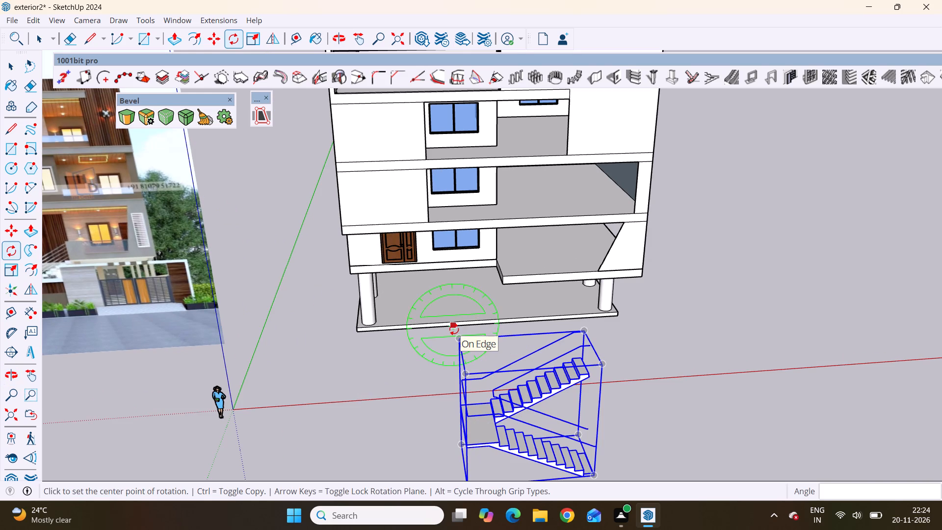
key(space)
key(m)
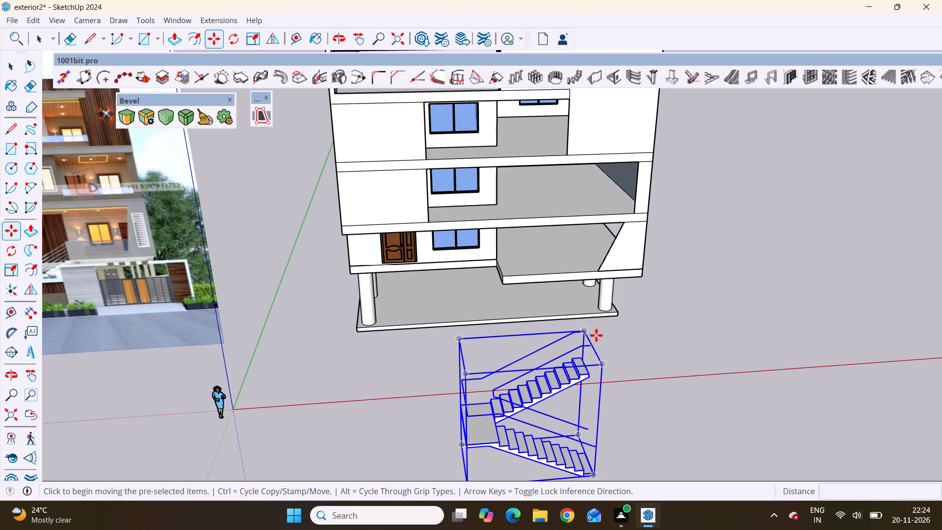
click(584, 334)
scroll(488, 256, up, 2)
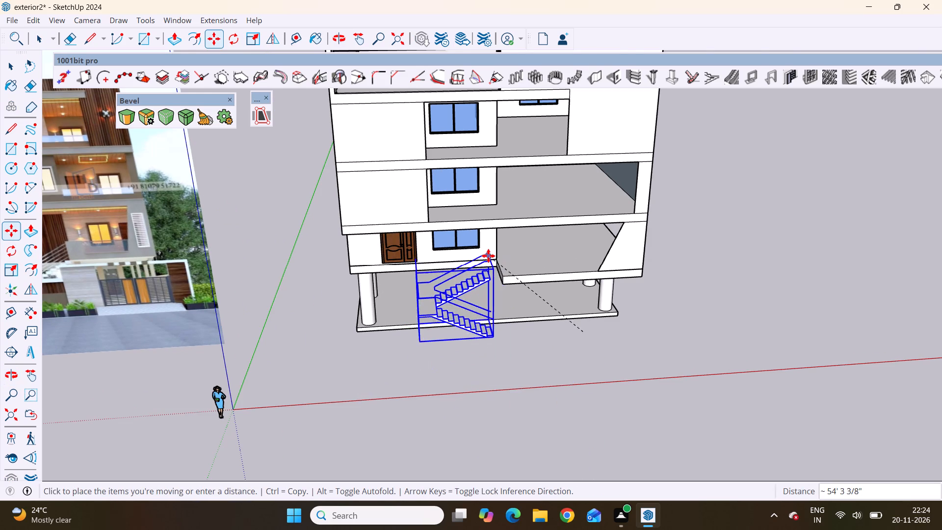
scroll(488, 256, up, 8)
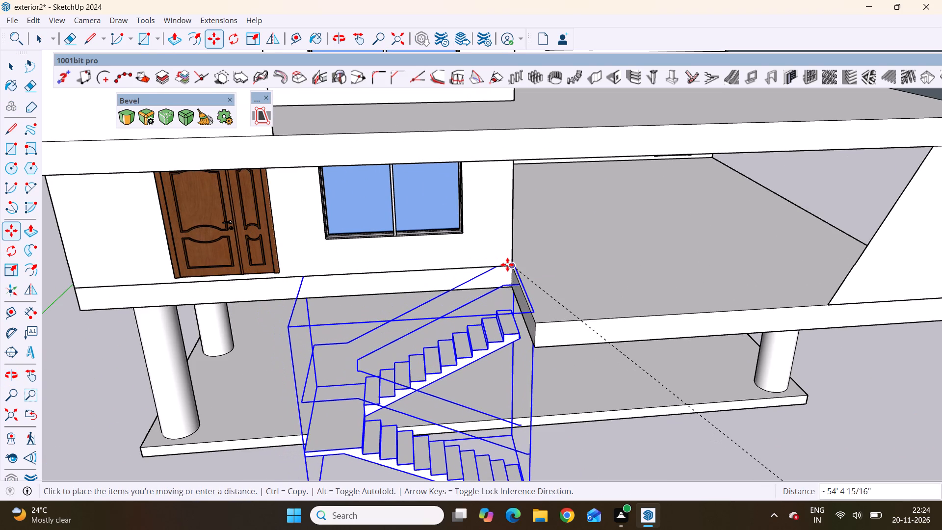
click(508, 264)
Scale the staircase up uniformly from its upper corner on the landing side, toward the main door.
scroll(516, 256, down, 9)
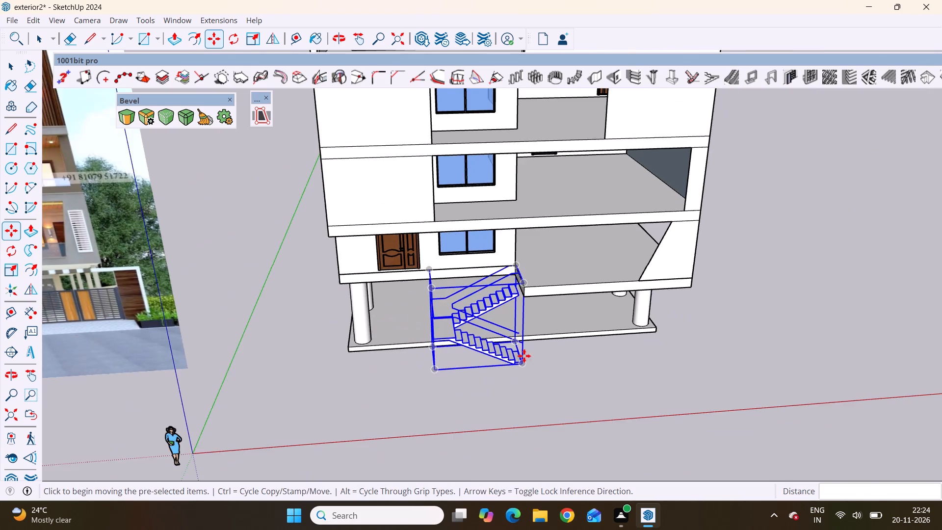
middle_drag(504, 348, 508, 303)
scroll(508, 308, up, 1)
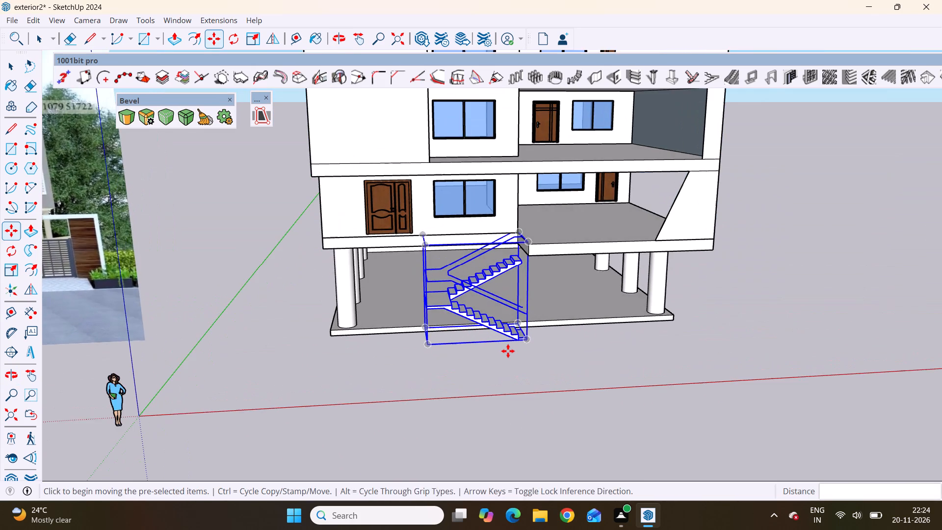
scroll(508, 351, up, 3)
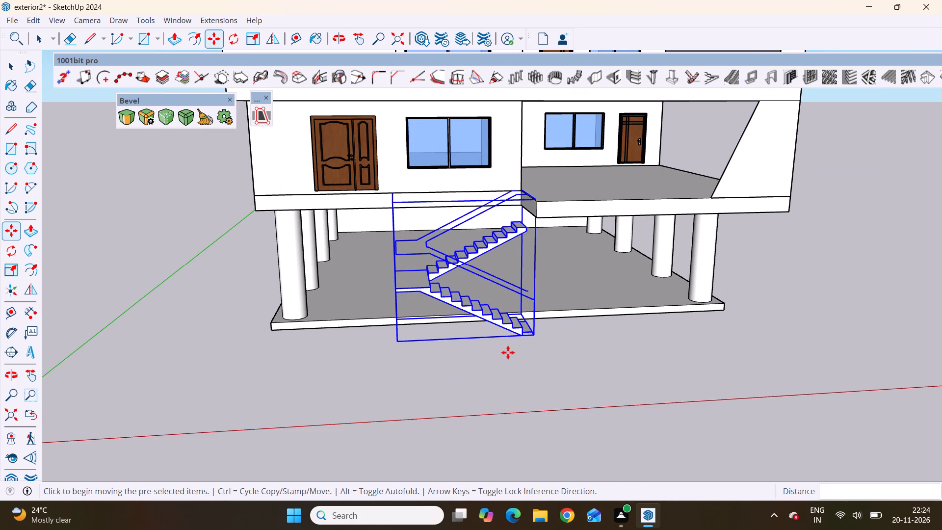
key(s)
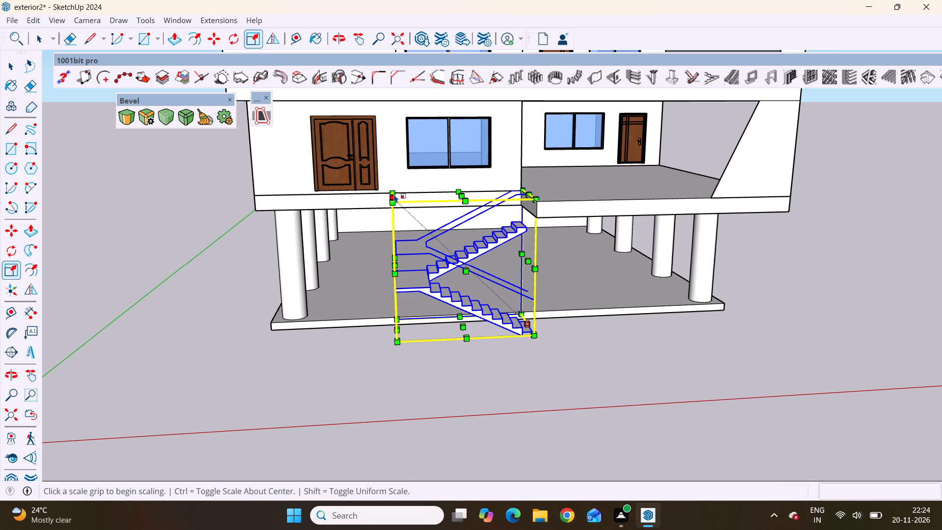
scroll(396, 185, up, 5)
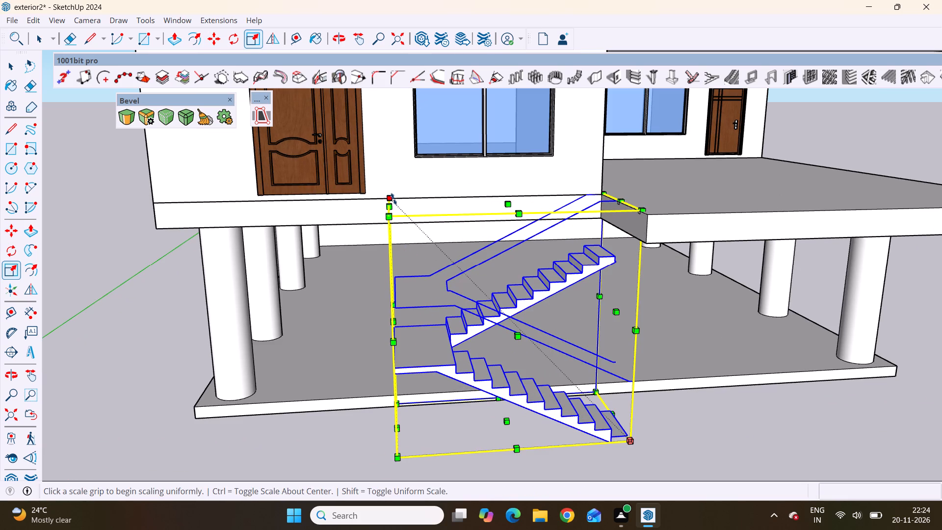
drag(393, 202, 175, 229)
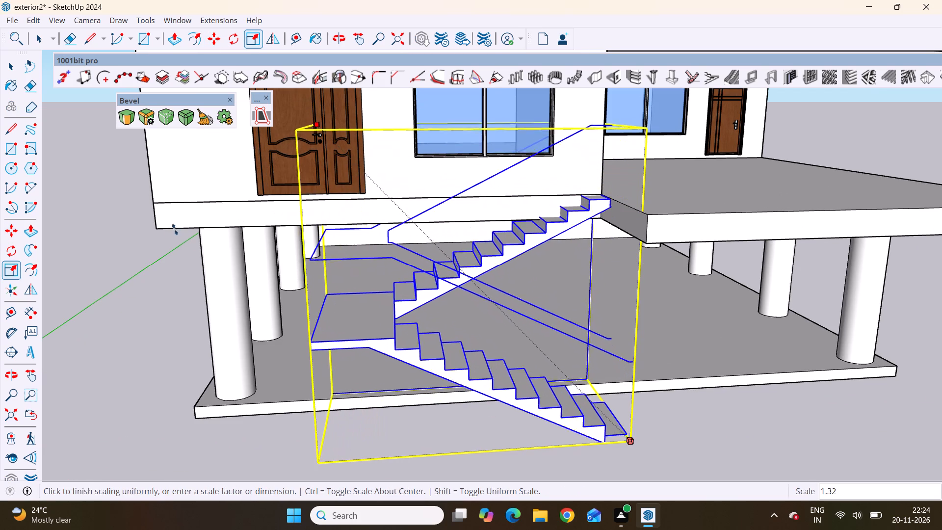
drag(175, 229, 101, 240)
Stretch the staircase along the facade toward the main door by a factor of 1.17, keeping the height factor at 1.00.
scroll(374, 195, down, 8)
middle_drag(386, 301, 429, 349)
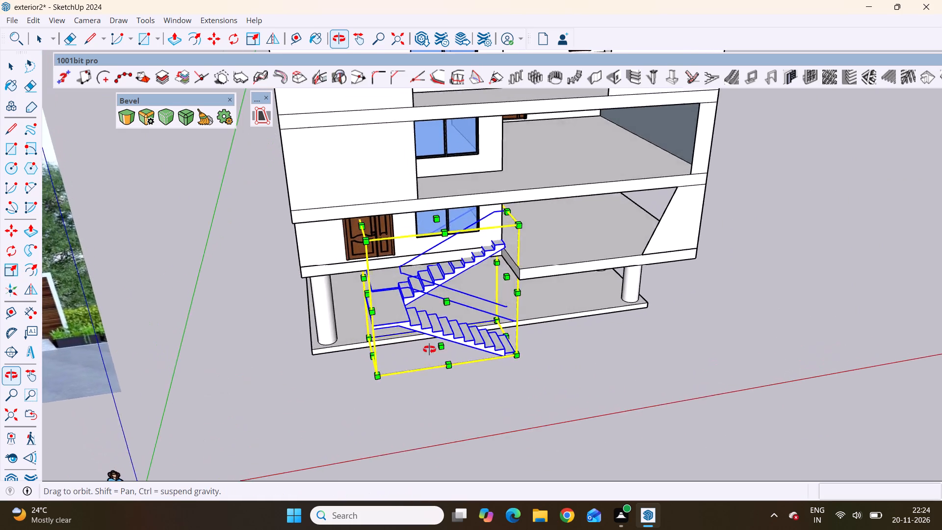
middle_drag(429, 349, 269, 323)
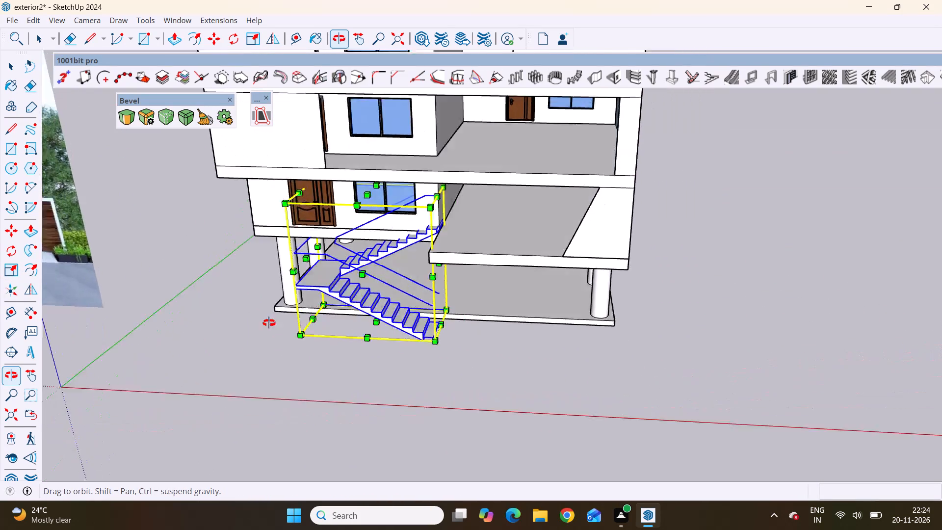
middle_drag(269, 323, 376, 348)
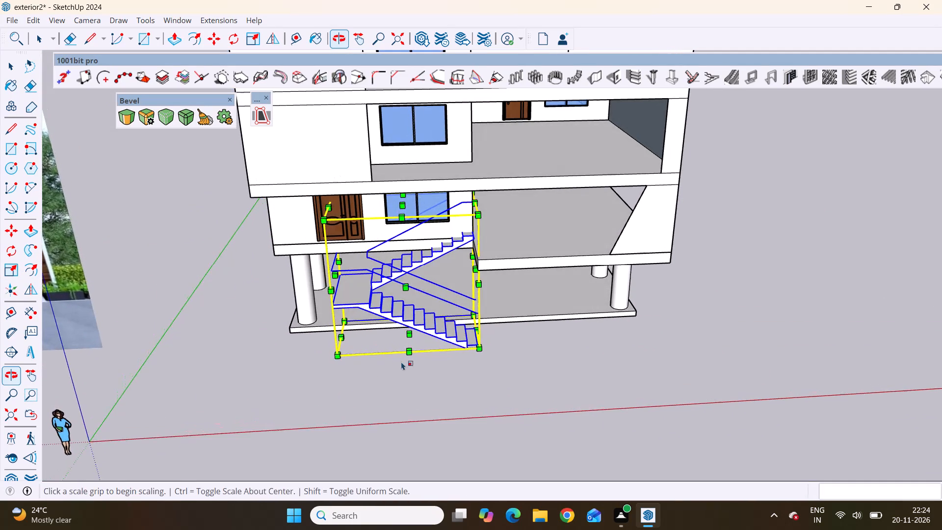
scroll(516, 347, down, 7)
middle_drag(435, 357, 465, 346)
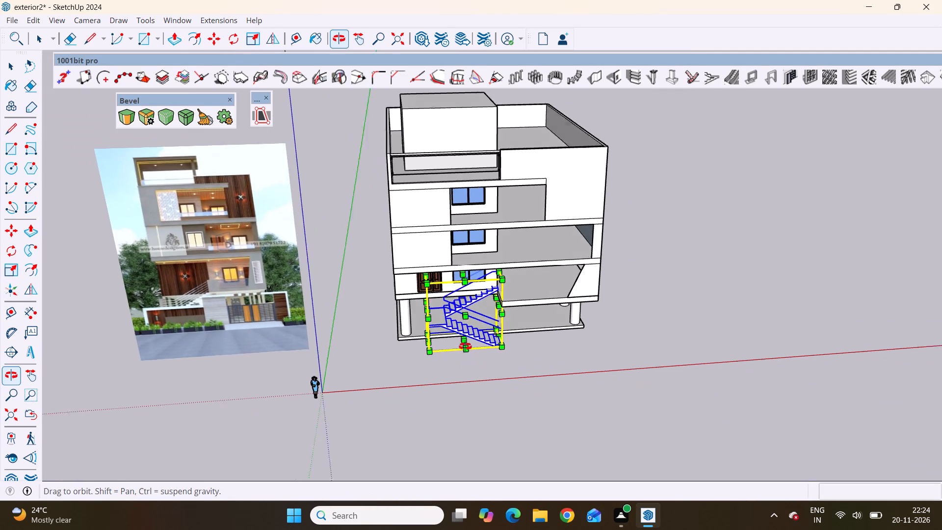
middle_drag(465, 346, 485, 315)
scroll(451, 291, up, 5)
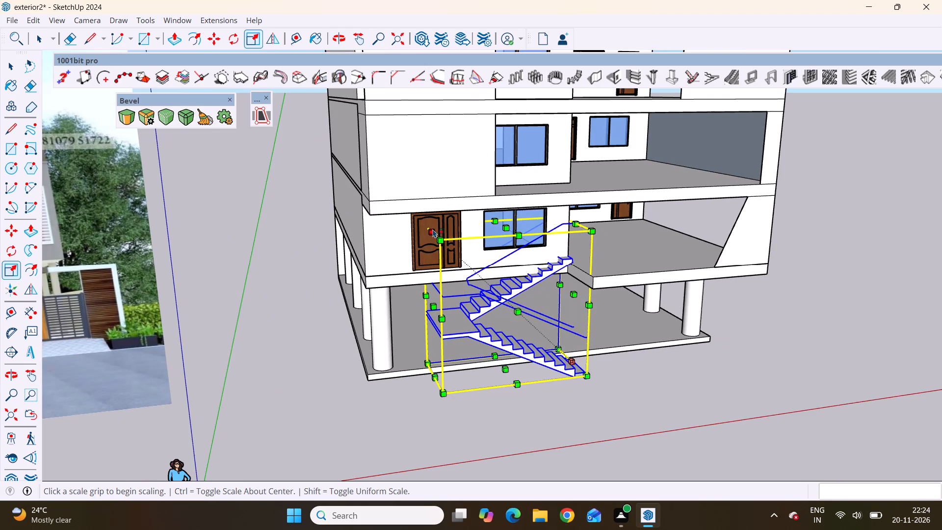
drag(431, 229, 375, 255)
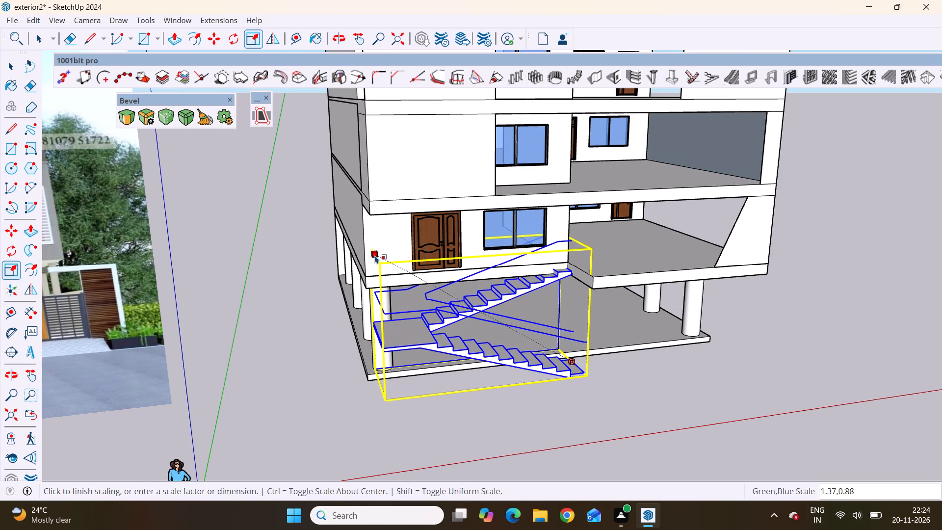
drag(375, 255, 405, 243)
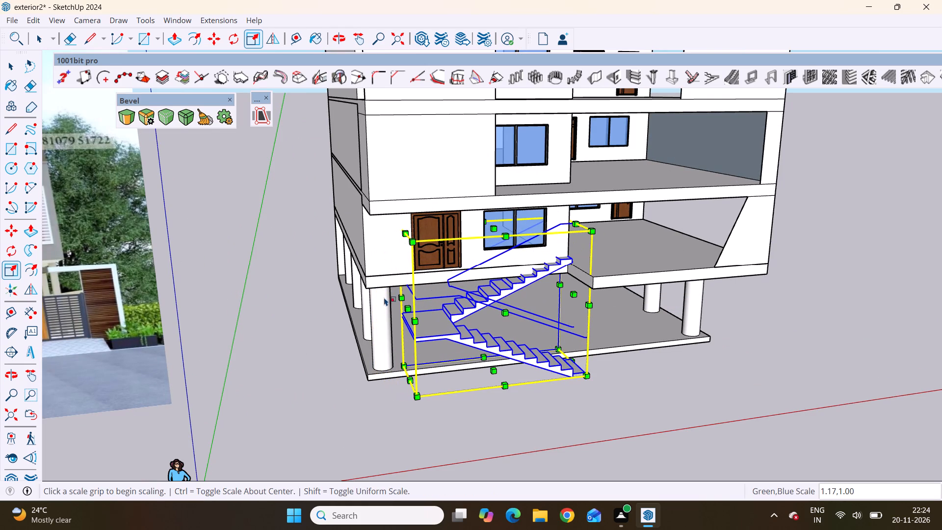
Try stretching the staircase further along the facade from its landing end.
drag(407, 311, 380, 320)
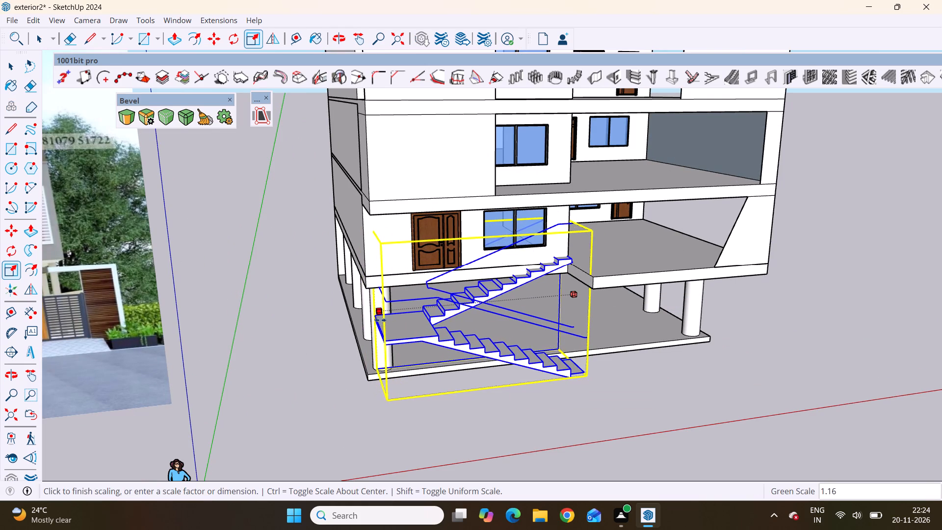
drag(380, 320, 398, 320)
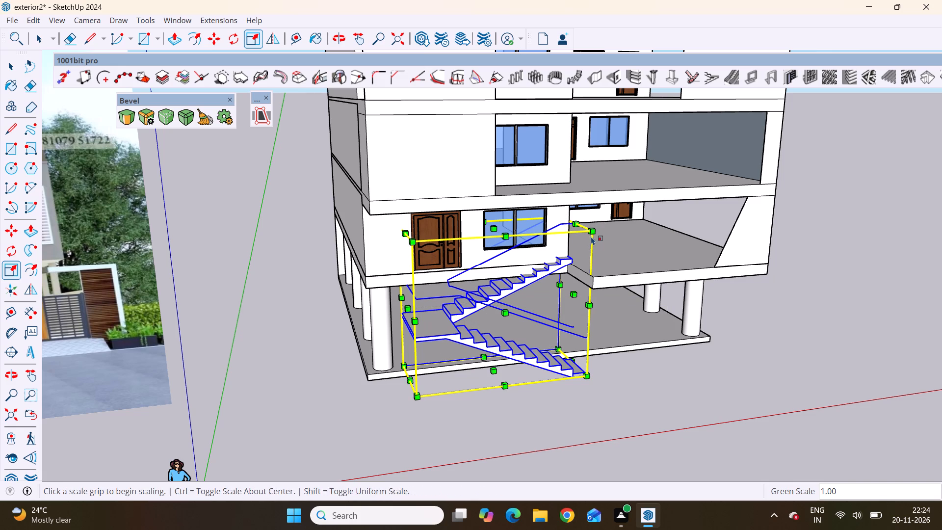
Scale the staircase up uniformly by a factor of about 1.07 from its upper front corner at the balcony end.
drag(592, 234, 611, 225)
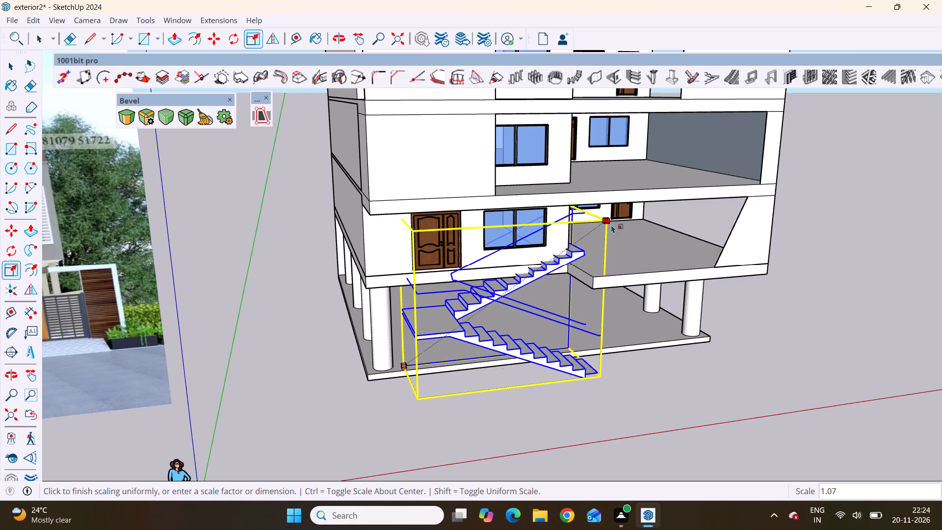
scroll(438, 302, down, 2)
click(640, 337)
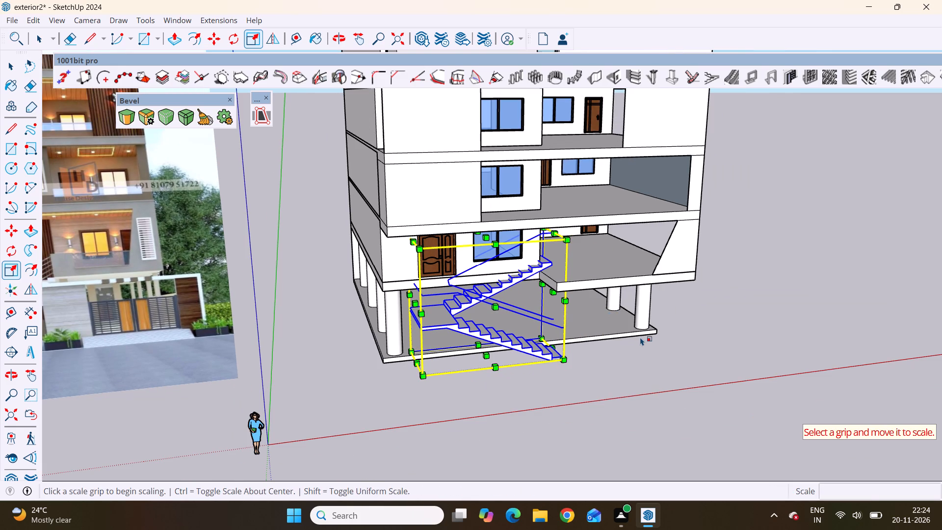
key(space)
Move the staircase by the corner of its top step to the projecting balcony slab's upper outer corner.
scroll(582, 332, up, 2)
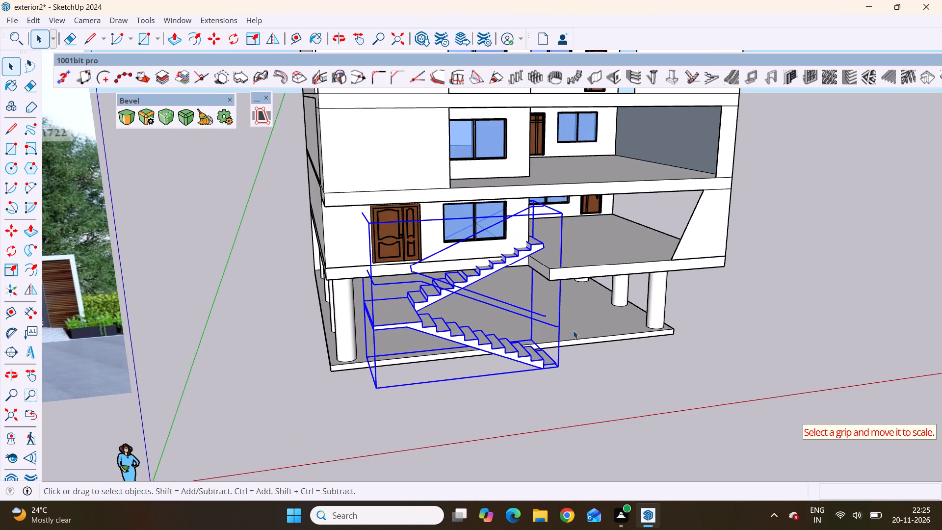
middle_drag(570, 323, 570, 368)
key(m)
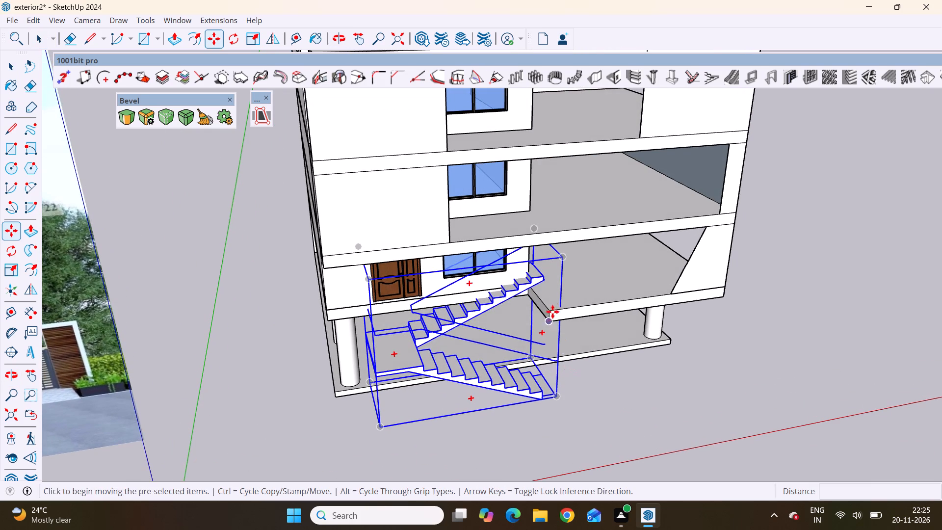
click(545, 278)
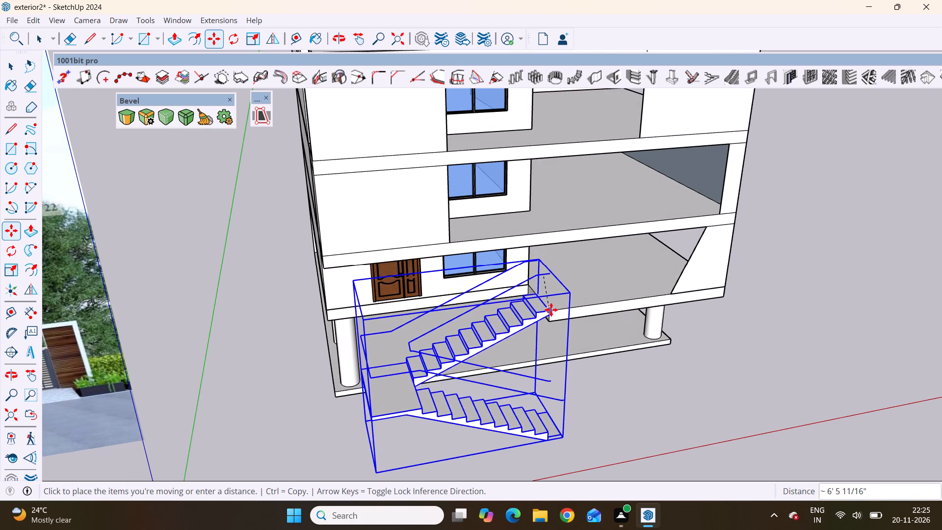
click(548, 311)
Shift the staircase about 1' 3" back along the balcony slab's side edge, toward the window wall.
scroll(539, 351, down, 4)
middle_drag(537, 366, 533, 366)
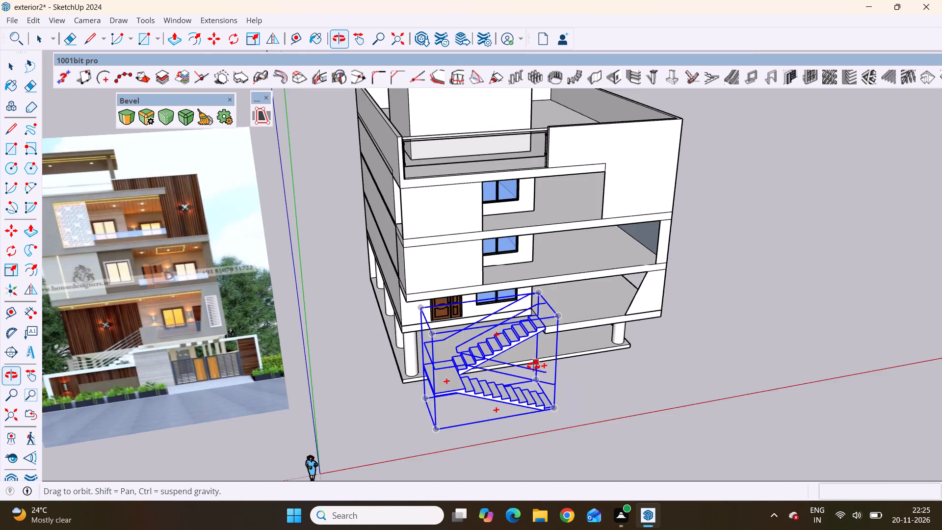
middle_drag(533, 366, 531, 341)
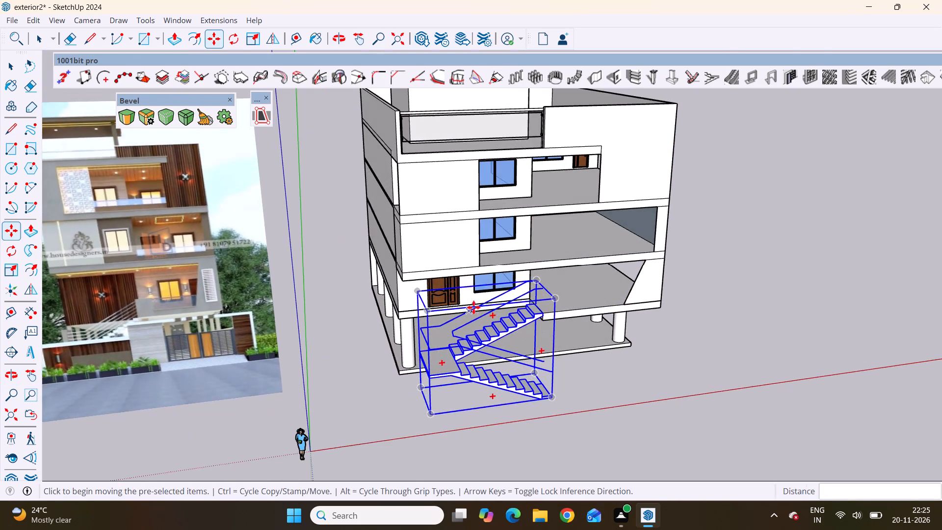
scroll(469, 305, up, 5)
scroll(565, 319, up, 6)
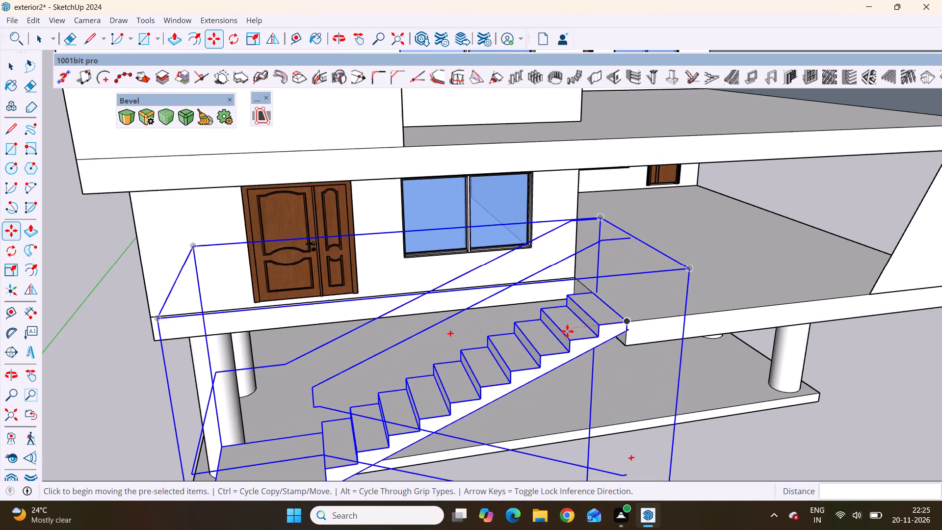
middle_drag(574, 345, 611, 381)
scroll(612, 336, up, 4)
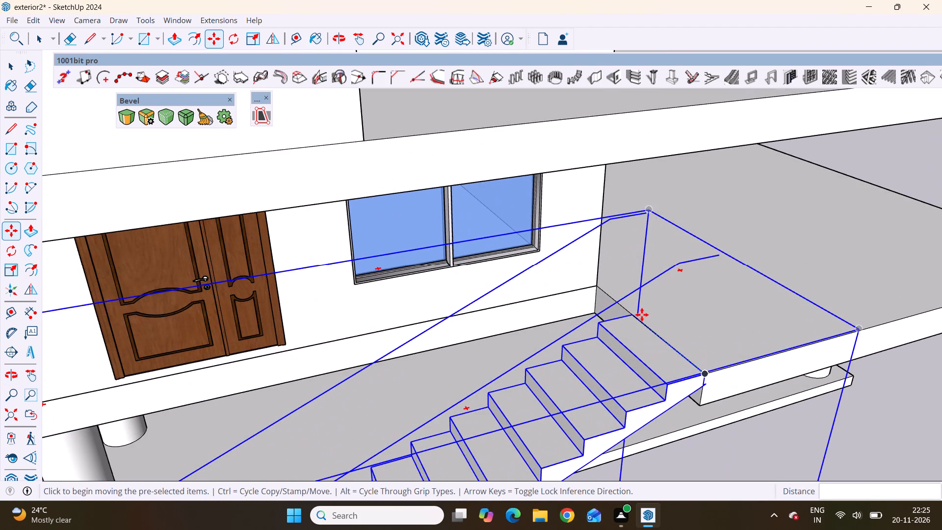
click(635, 316)
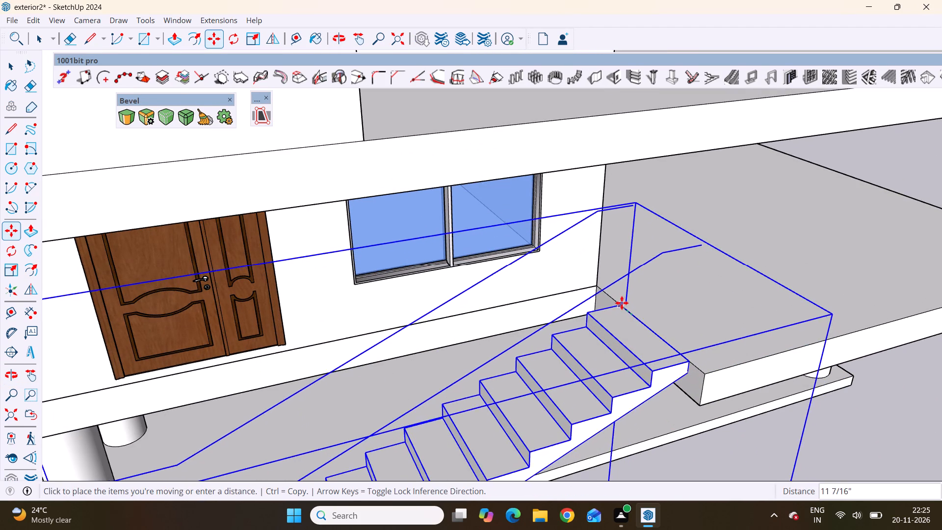
click(621, 300)
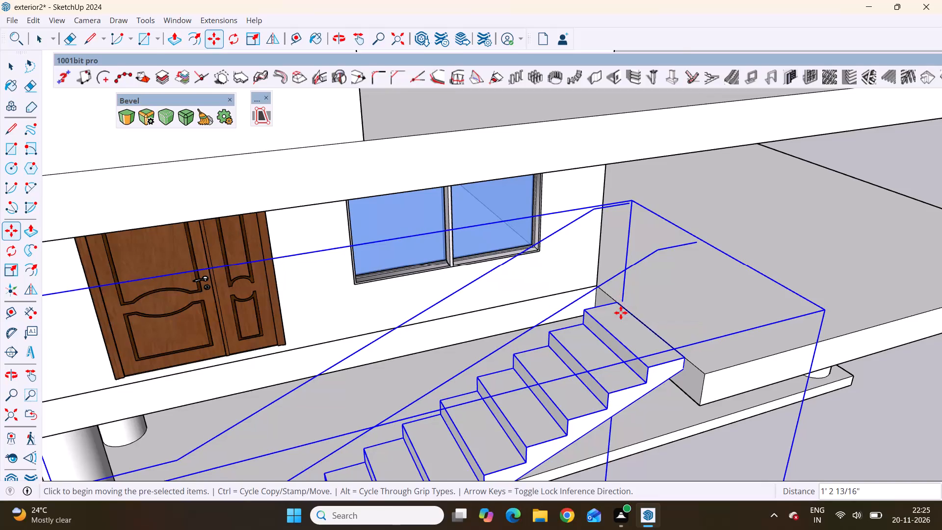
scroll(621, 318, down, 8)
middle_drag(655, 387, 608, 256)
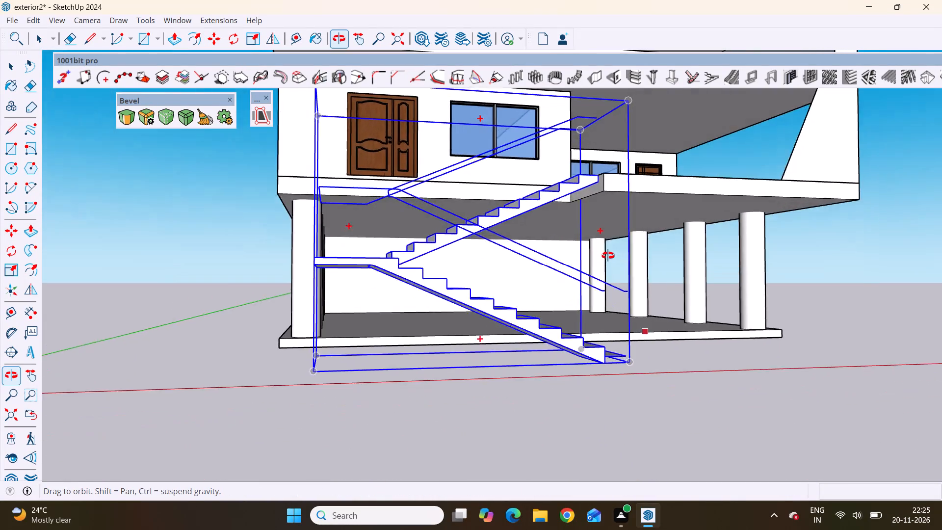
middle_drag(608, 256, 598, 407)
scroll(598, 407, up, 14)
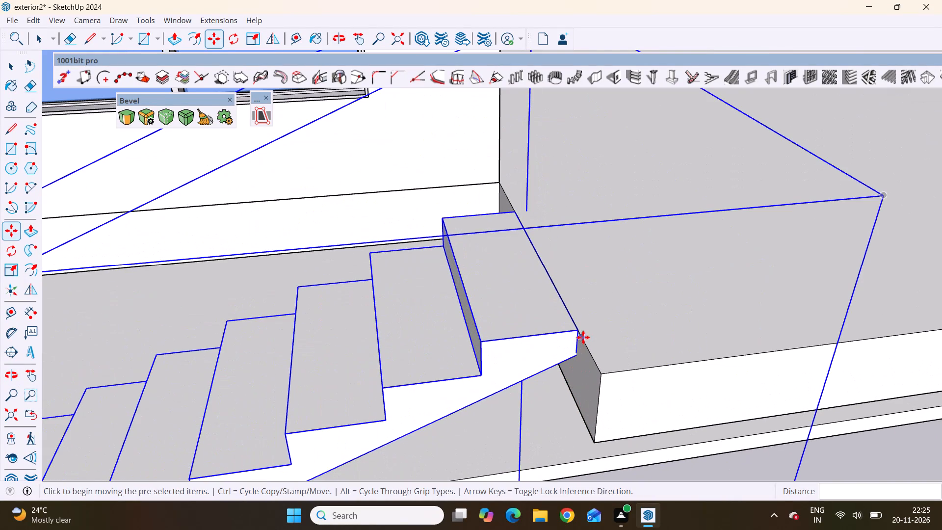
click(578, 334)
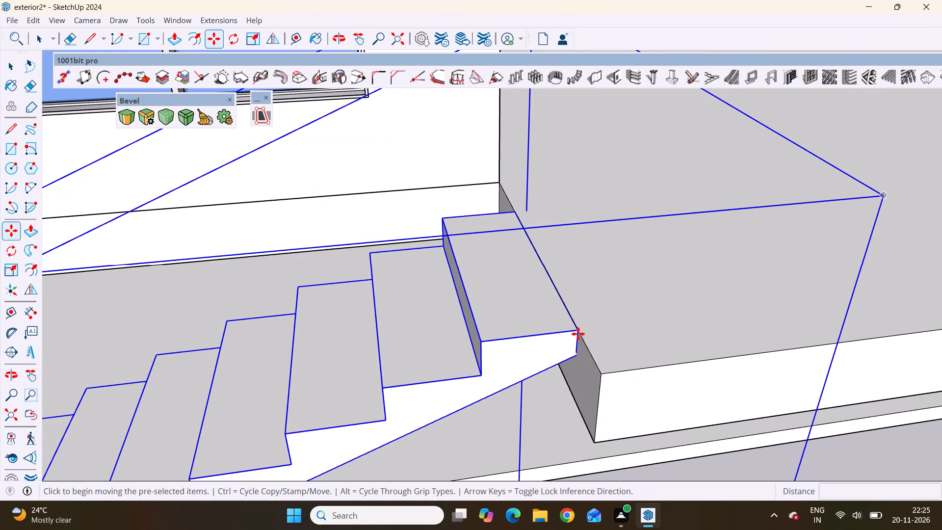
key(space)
Examine the staircase's position and proportions on the facade from several angles, comparing it with the reference elevation image.
scroll(582, 335, down, 3)
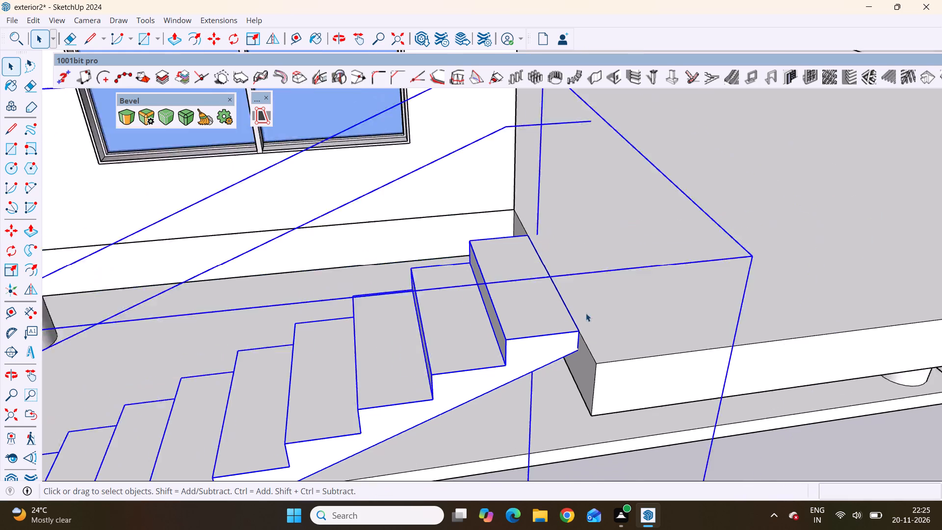
scroll(586, 313, down, 20)
middle_drag(602, 370, 589, 300)
scroll(584, 298, up, 3)
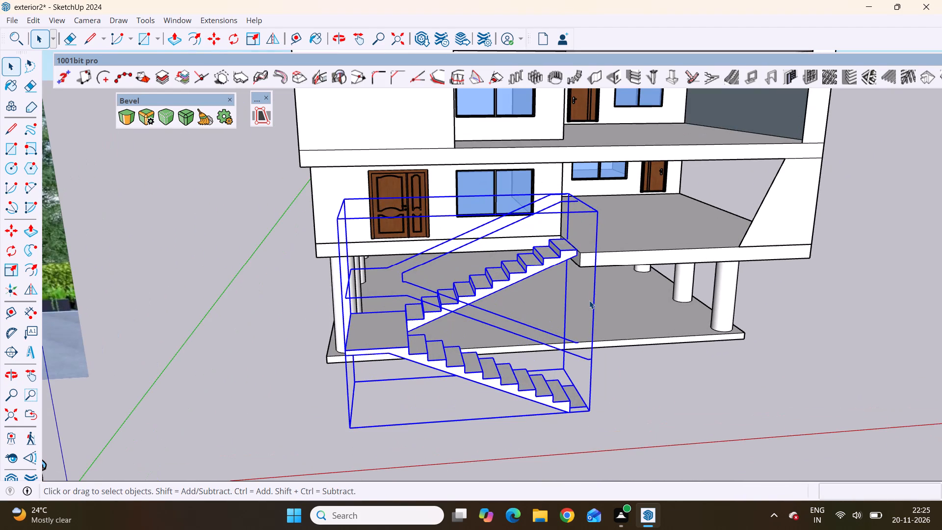
scroll(589, 300, down, 11)
scroll(319, 193, down, 1)
middle_drag(434, 196, 364, 145)
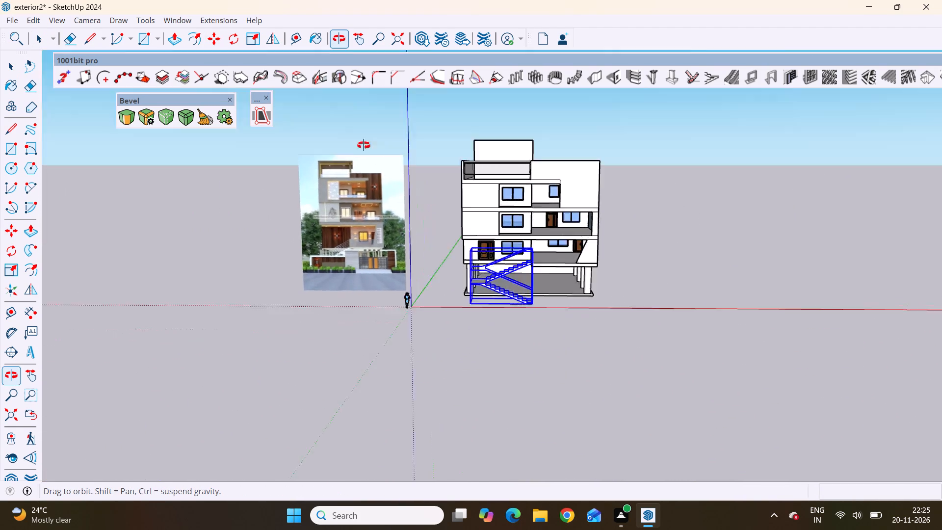
middle_drag(364, 145, 350, 159)
scroll(445, 310, up, 4)
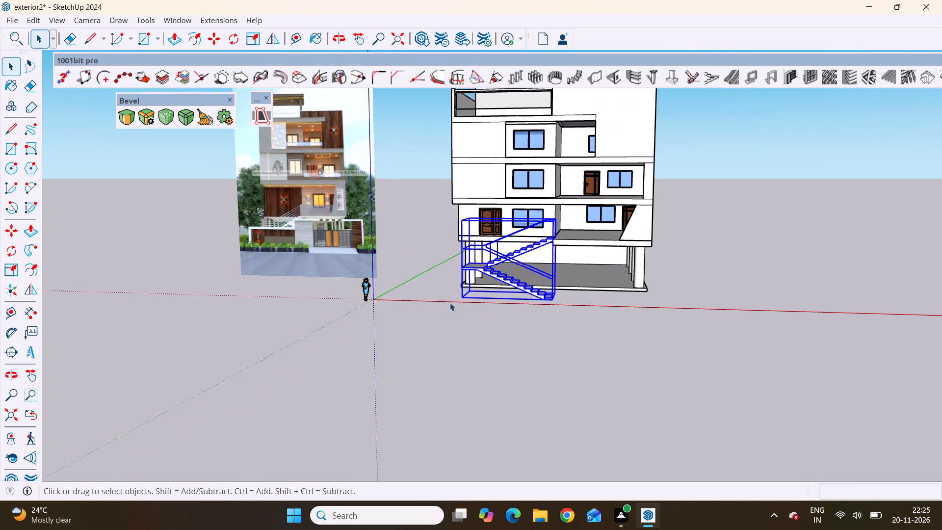
scroll(442, 305, down, 7)
middle_drag(516, 328, 564, 324)
scroll(530, 305, up, 5)
middle_drag(526, 306, 532, 324)
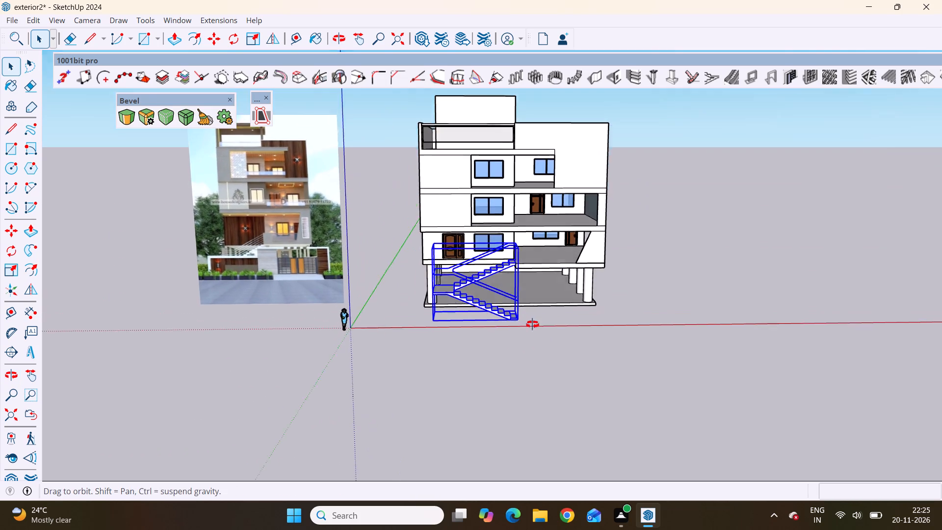
middle_drag(532, 324, 533, 348)
scroll(533, 348, up, 1)
scroll(475, 275, up, 5)
key(space)
click(607, 357)
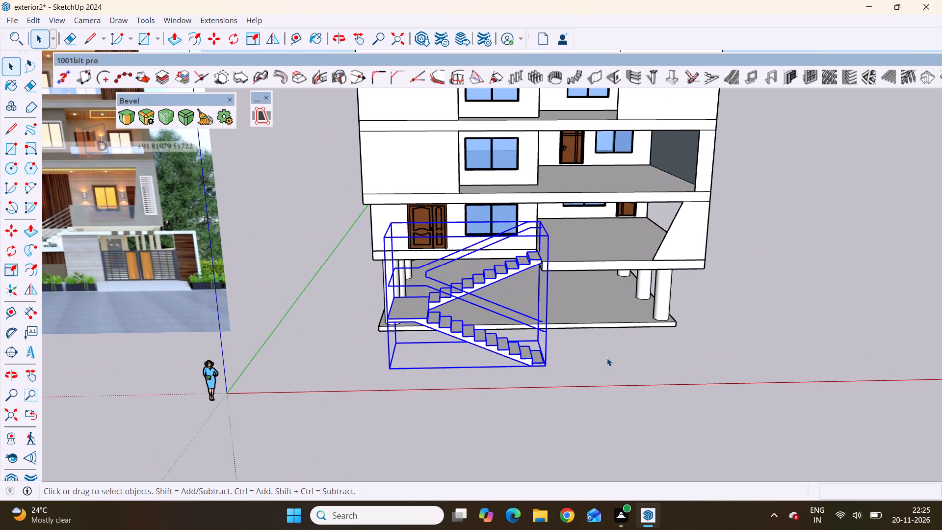
scroll(580, 332, down, 2)
middle_drag(476, 341, 558, 297)
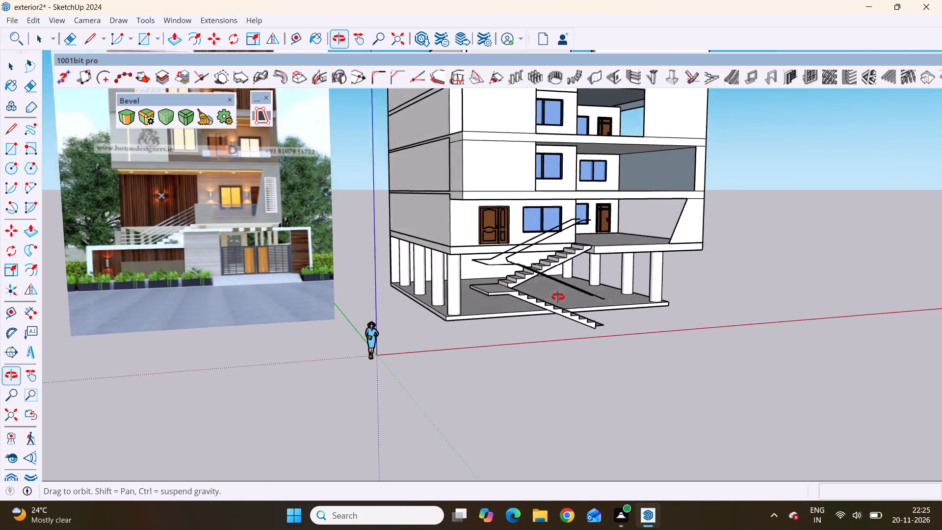
middle_drag(558, 297, 555, 308)
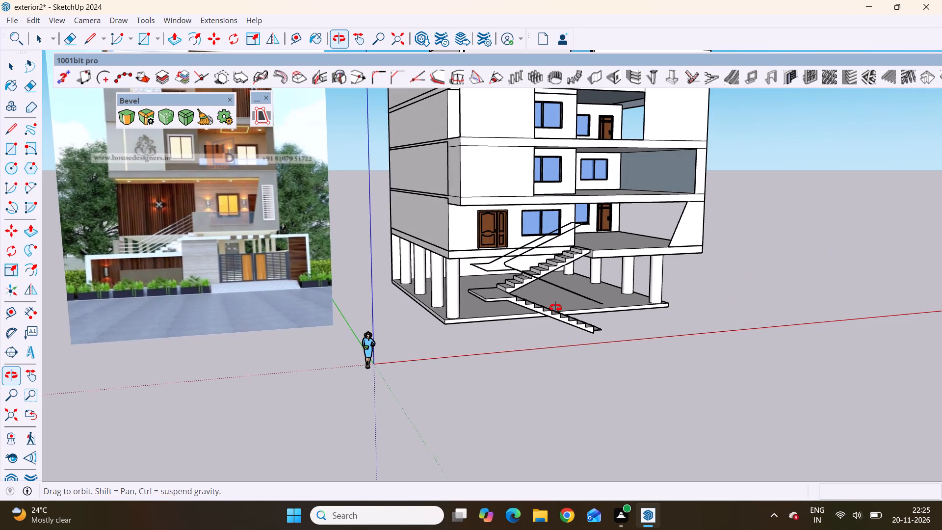
middle_drag(555, 308, 542, 311)
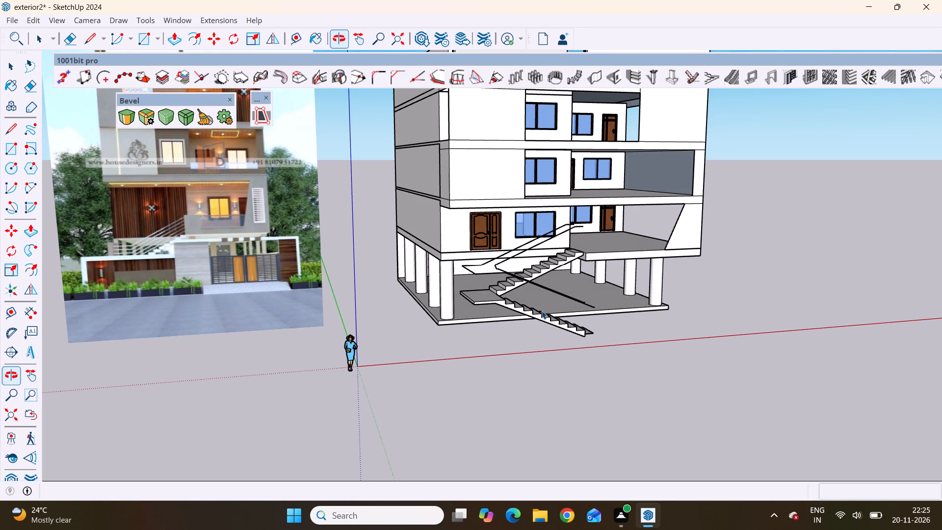
scroll(527, 277, up, 5)
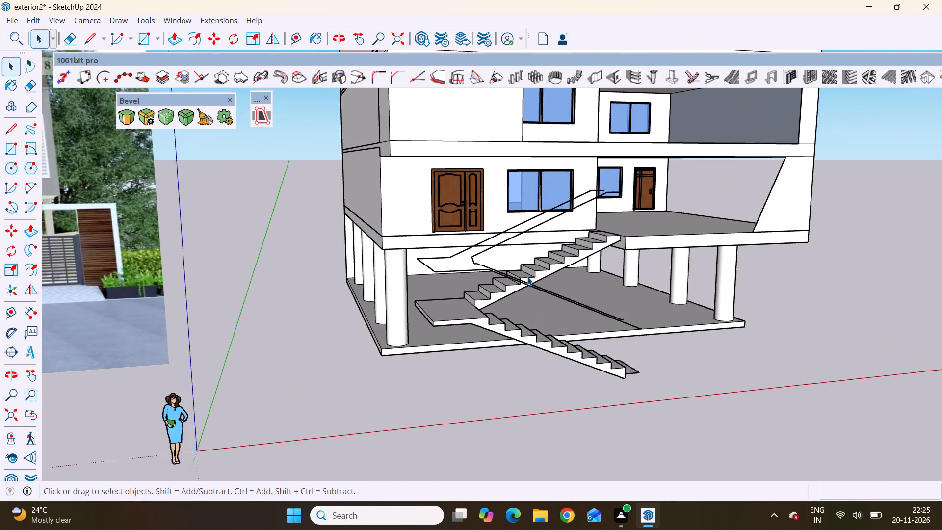
scroll(527, 277, up, 9)
scroll(527, 277, down, 7)
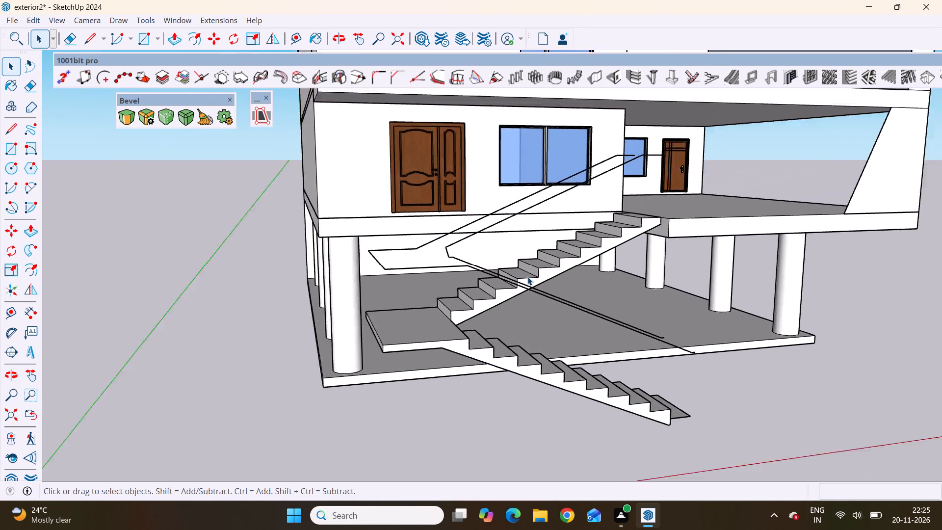
scroll(527, 277, down, 2)
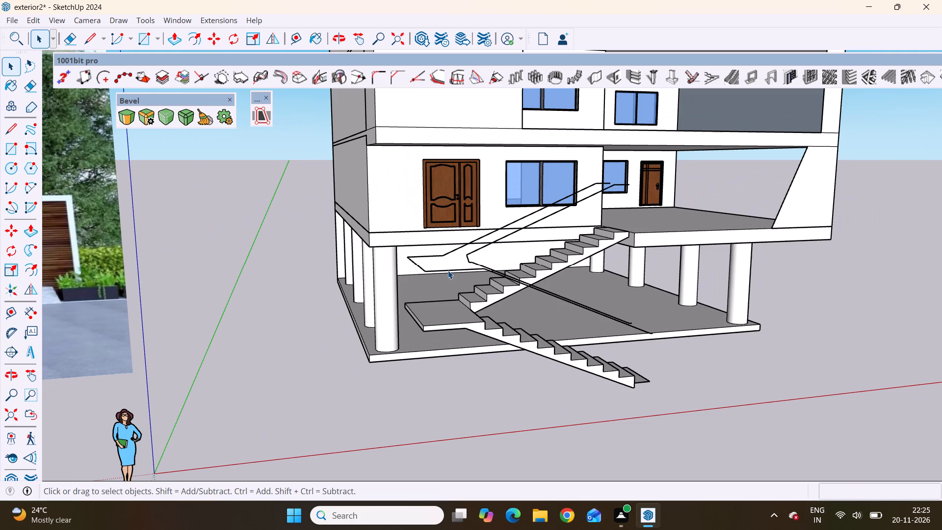
Inside the staircase group, draw a vertical line about 4' 11 9/16" long from the handrail's front outer corner down to the landing's corner.
click(447, 270)
double_click(447, 271)
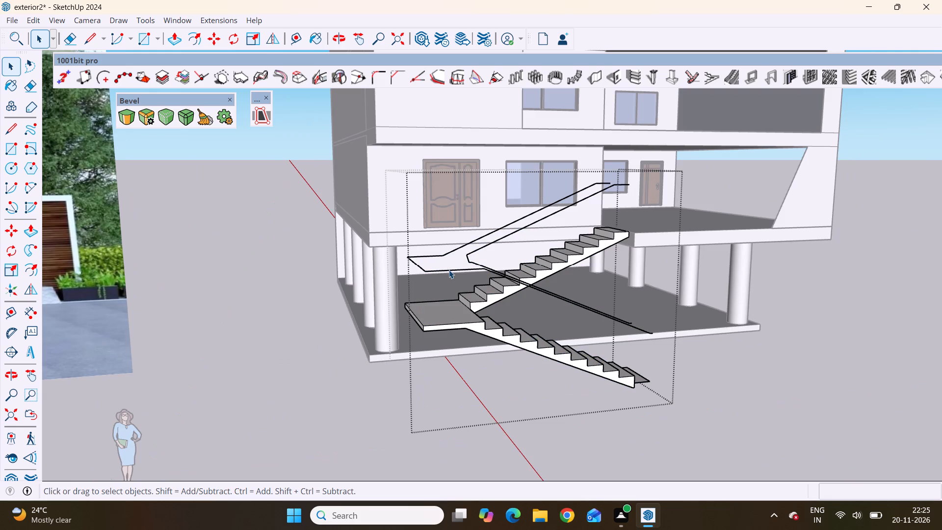
click(449, 270)
scroll(449, 270, up, 4)
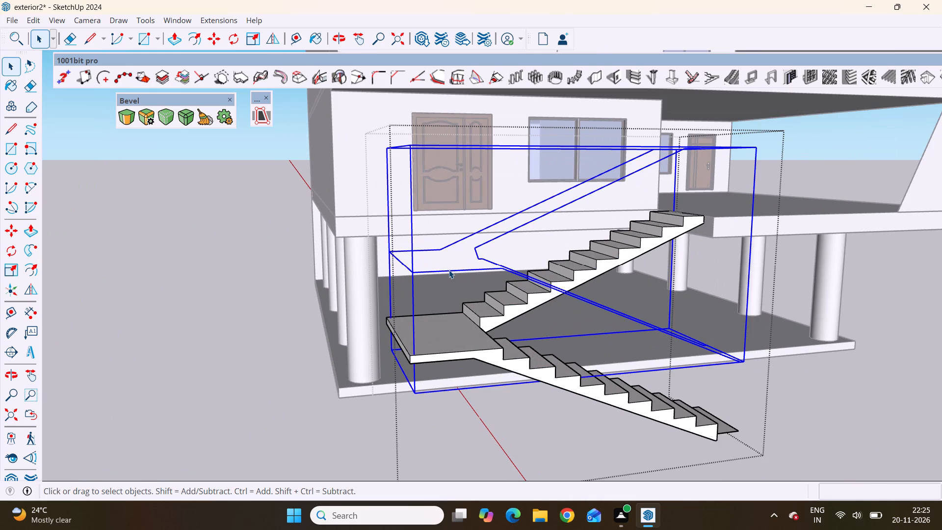
click(449, 270)
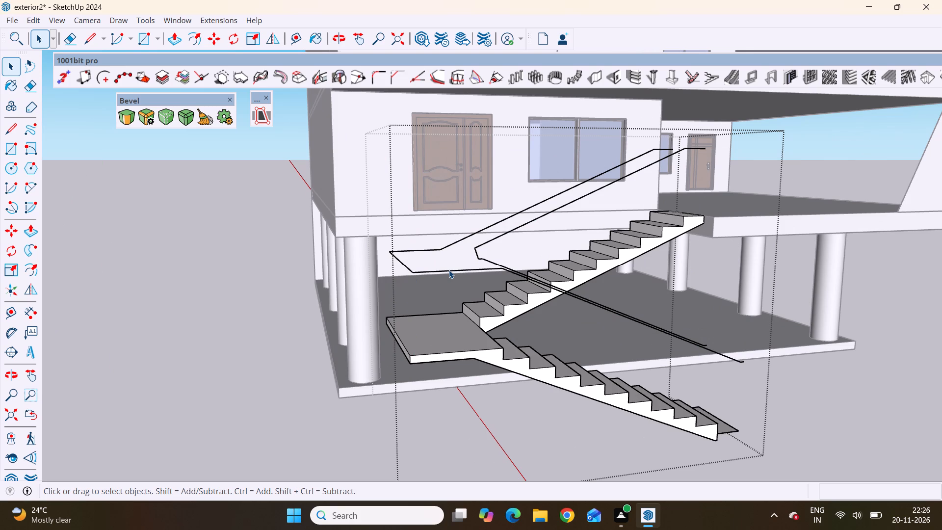
key(l)
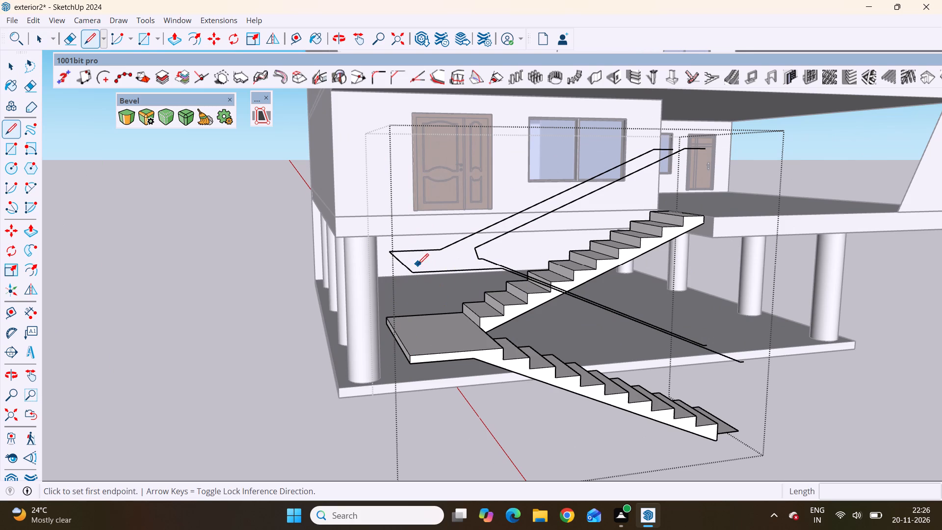
click(413, 273)
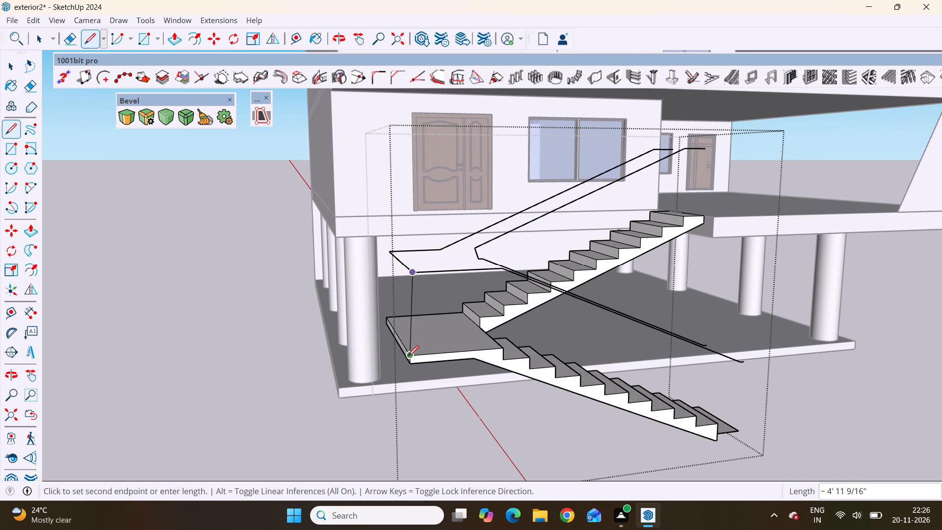
click(408, 356)
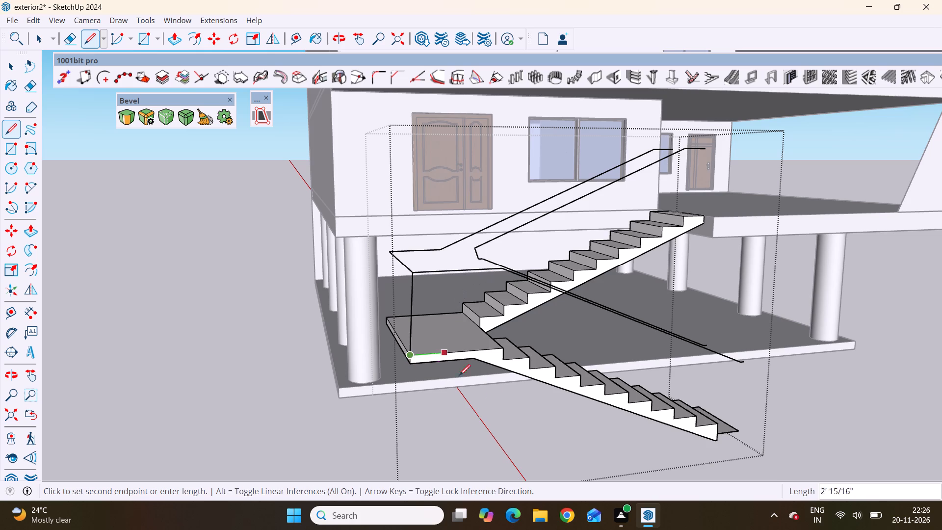
key(space)
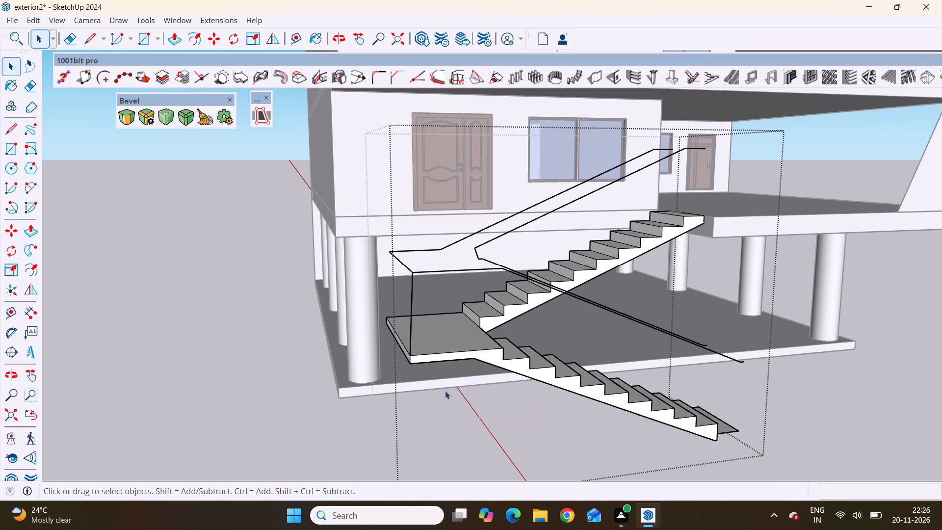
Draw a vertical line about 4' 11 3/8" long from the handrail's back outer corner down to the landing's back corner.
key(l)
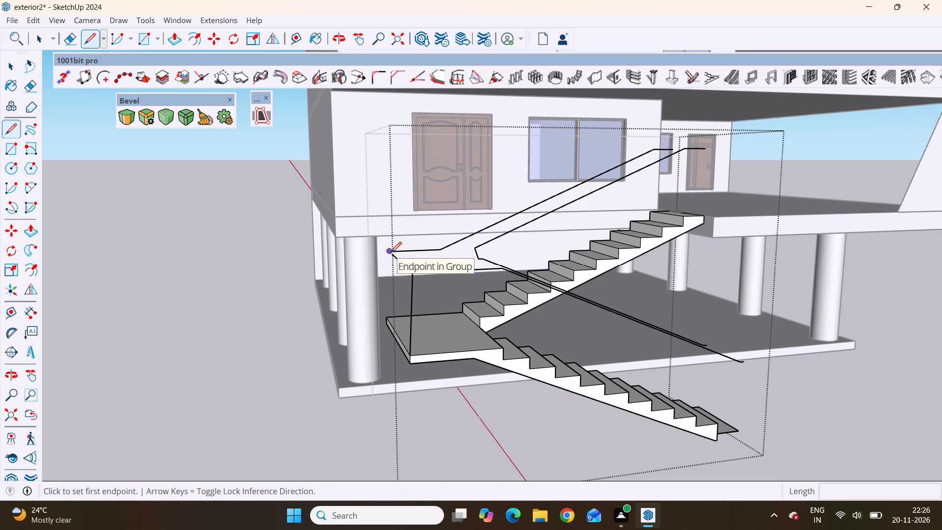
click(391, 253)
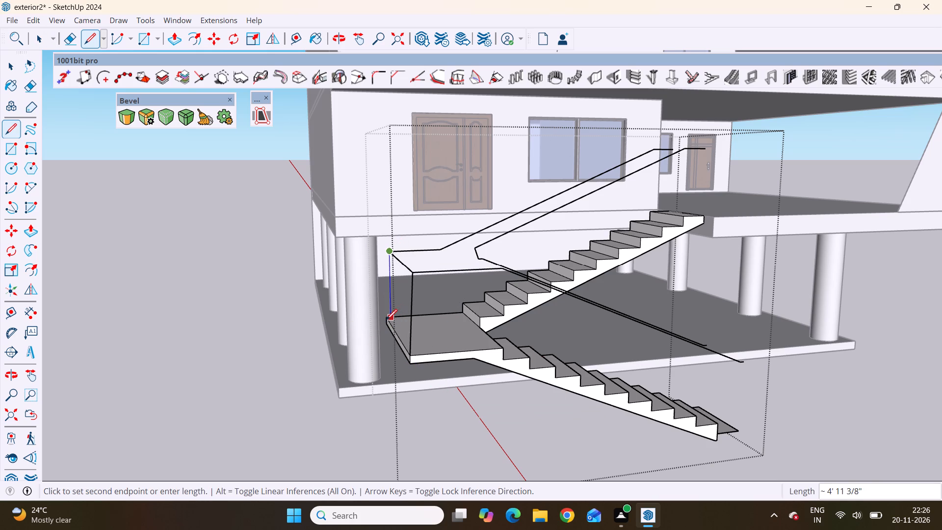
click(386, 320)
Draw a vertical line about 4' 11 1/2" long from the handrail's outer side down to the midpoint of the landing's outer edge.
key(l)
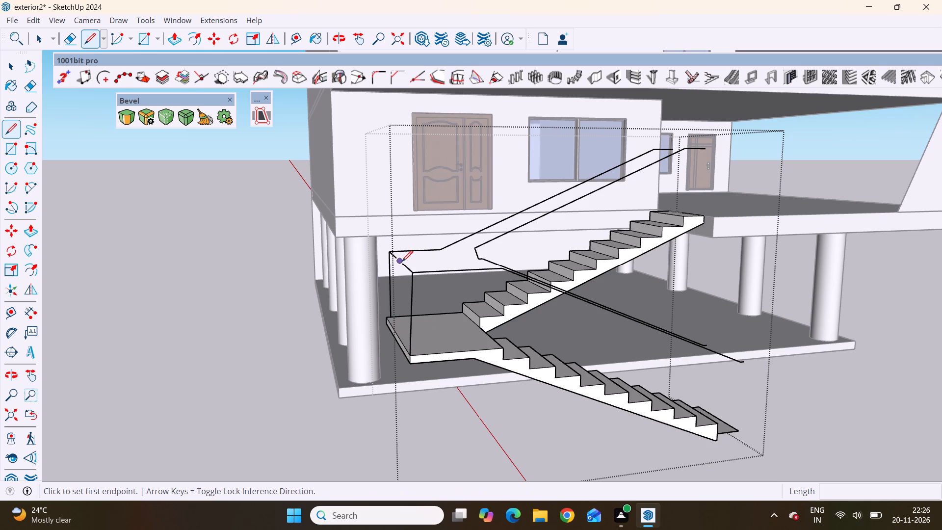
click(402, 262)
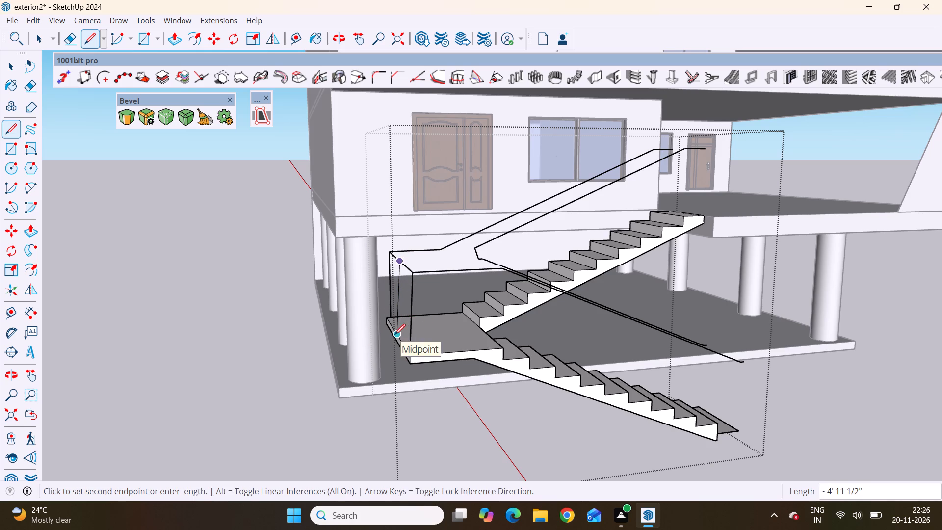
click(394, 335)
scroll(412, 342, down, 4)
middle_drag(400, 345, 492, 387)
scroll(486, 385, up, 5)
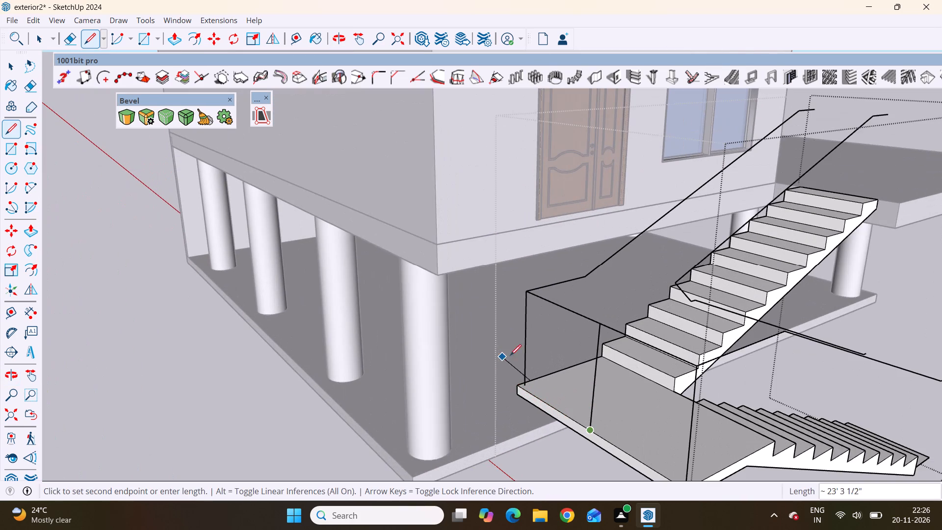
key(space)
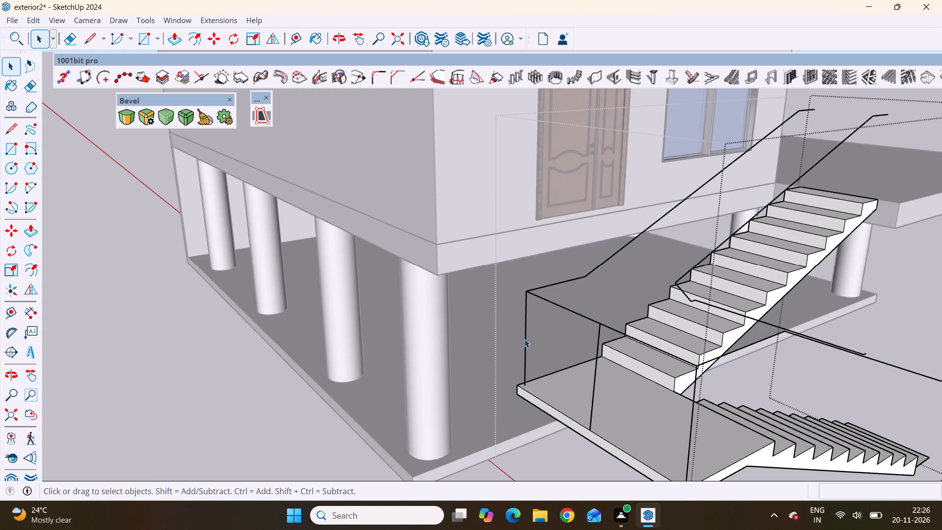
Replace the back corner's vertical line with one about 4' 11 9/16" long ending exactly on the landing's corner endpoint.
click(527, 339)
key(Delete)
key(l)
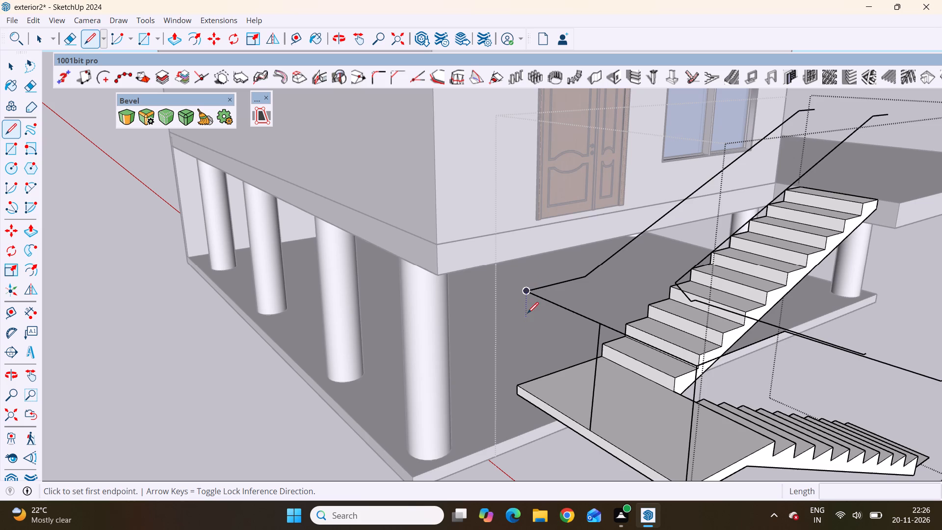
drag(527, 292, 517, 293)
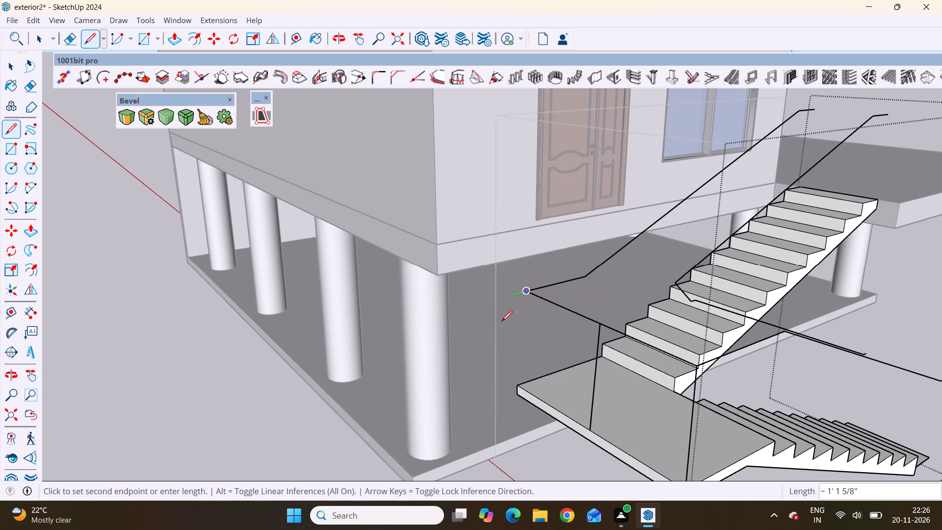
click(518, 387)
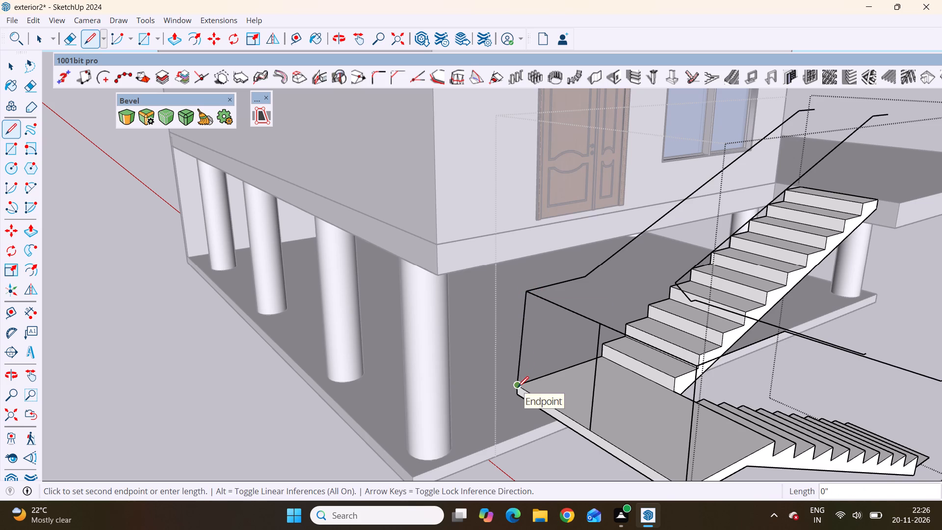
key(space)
Draw a vertical line from the middle of the handrail's front run down to the landing's front edge.
scroll(445, 328, down, 8)
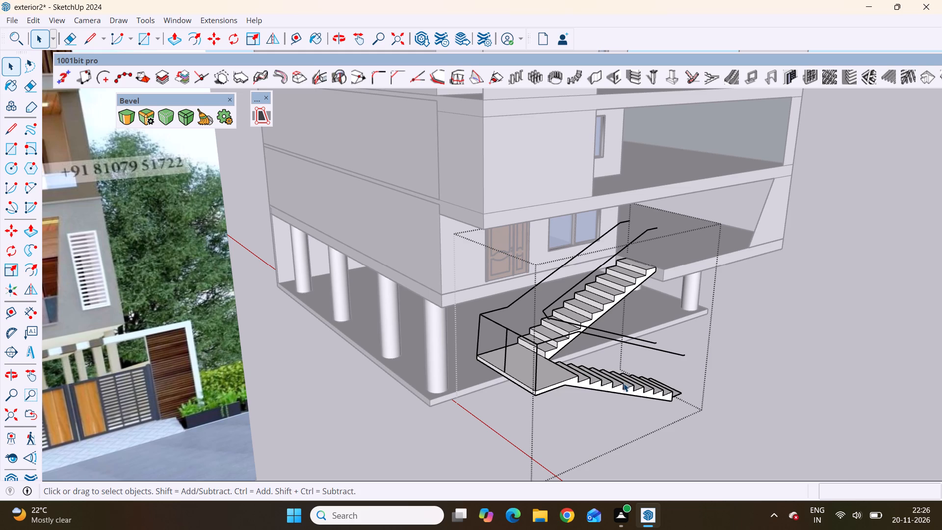
key(l)
scroll(489, 397, down, 4)
middle_drag(576, 410, 464, 407)
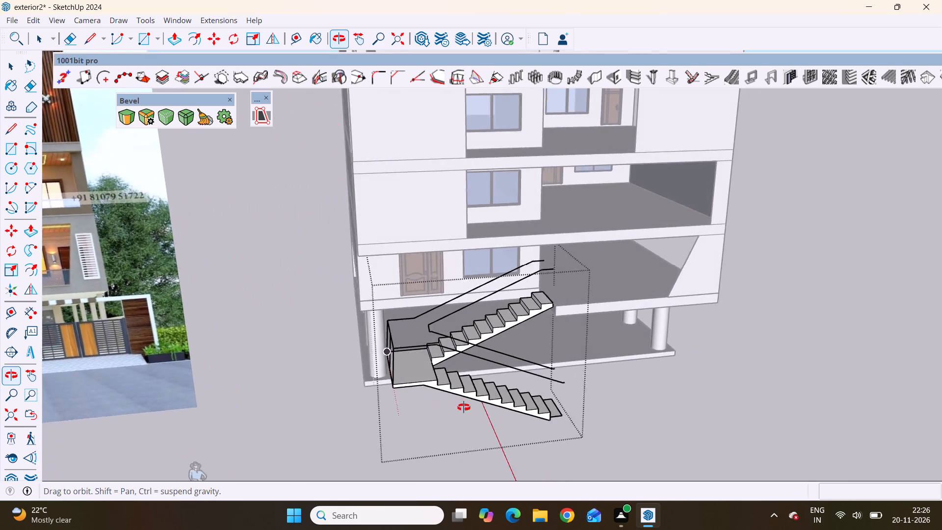
middle_drag(464, 407, 480, 402)
scroll(435, 367, up, 8)
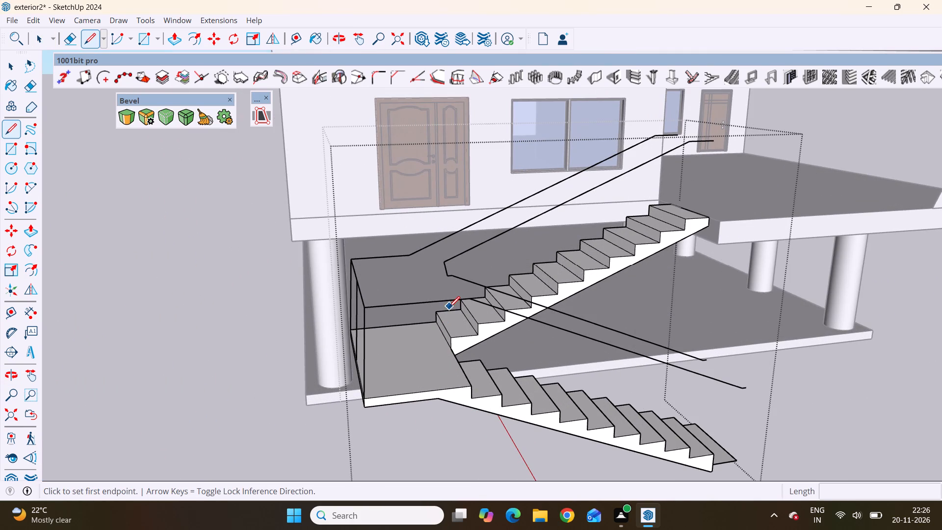
click(417, 304)
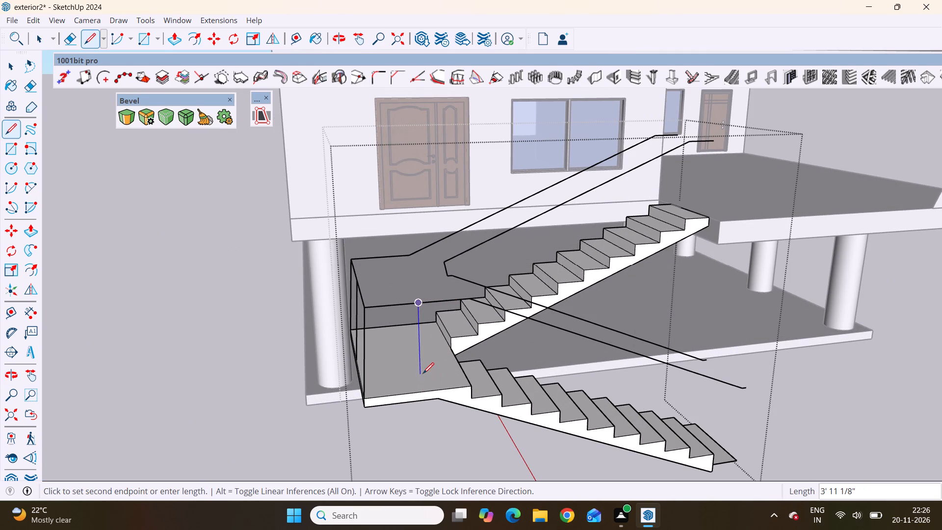
scroll(423, 373, up, 5)
click(422, 399)
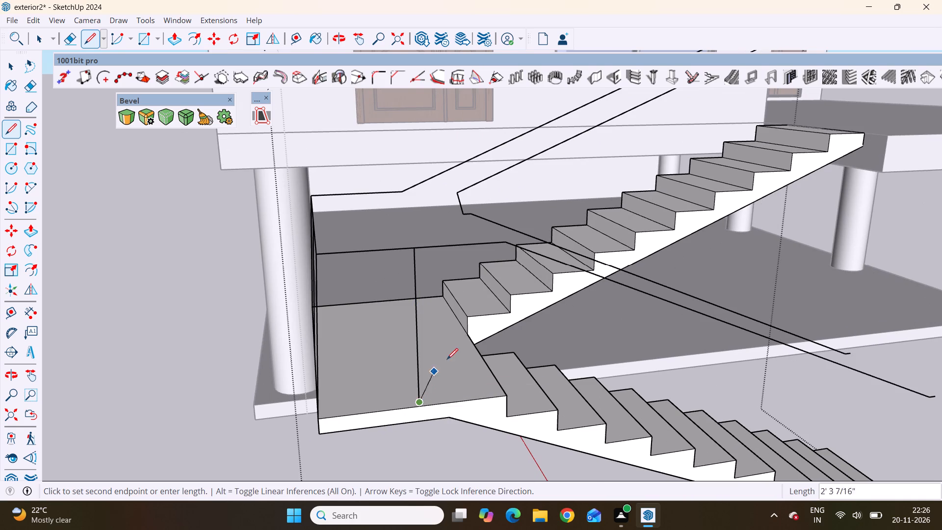
scroll(449, 357, down, 10)
scroll(425, 421, up, 1)
middle_drag(425, 421, 452, 421)
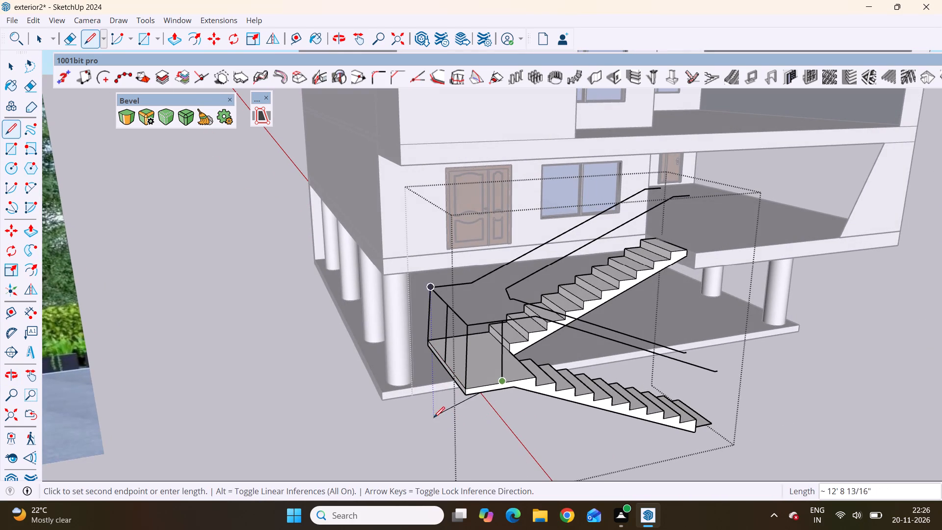
key(space)
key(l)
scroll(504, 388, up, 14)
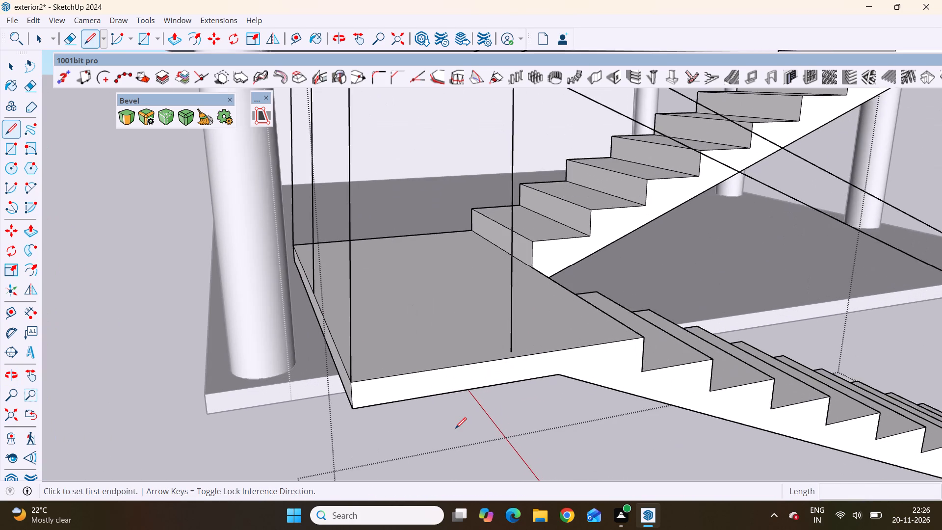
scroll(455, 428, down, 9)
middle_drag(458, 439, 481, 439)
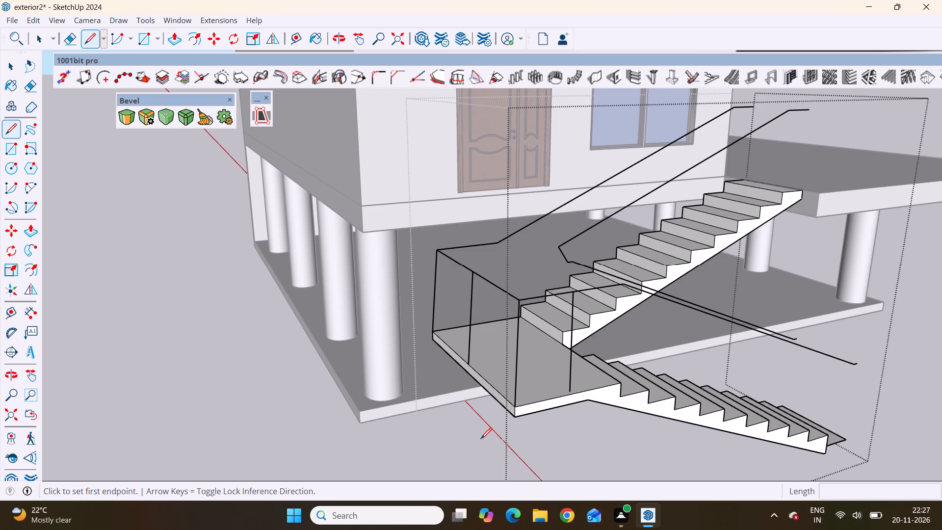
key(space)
Delete the three vertical lines along the landing's outer side: at the front corner, the middle and the back corner.
scroll(528, 373, up, 5)
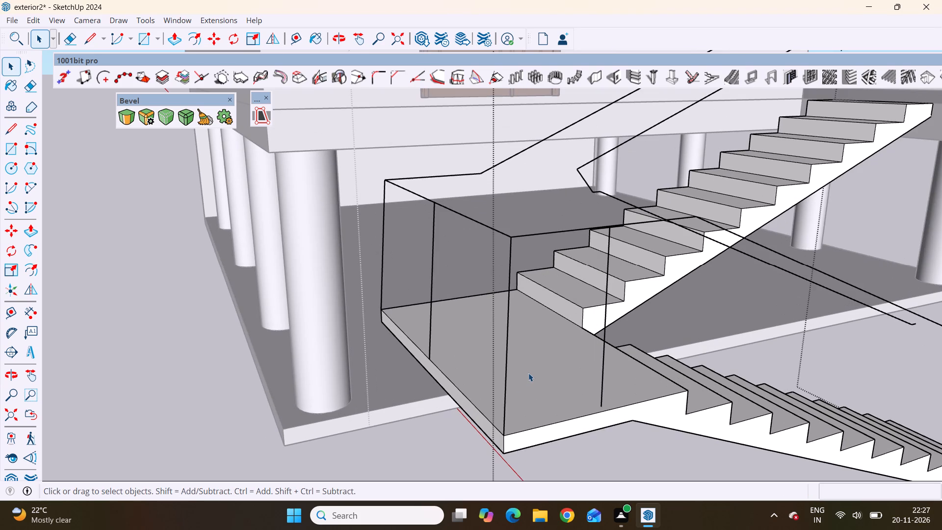
click(506, 367)
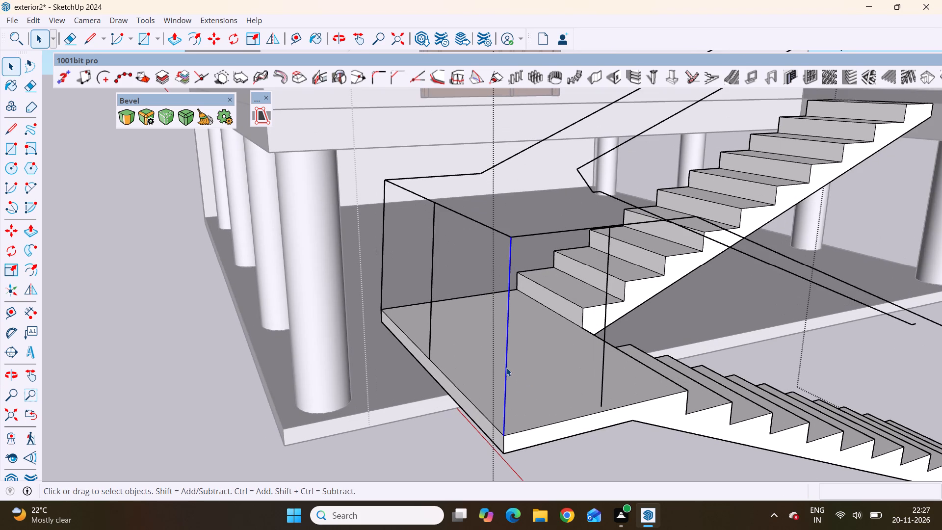
key(Delete)
click(429, 321)
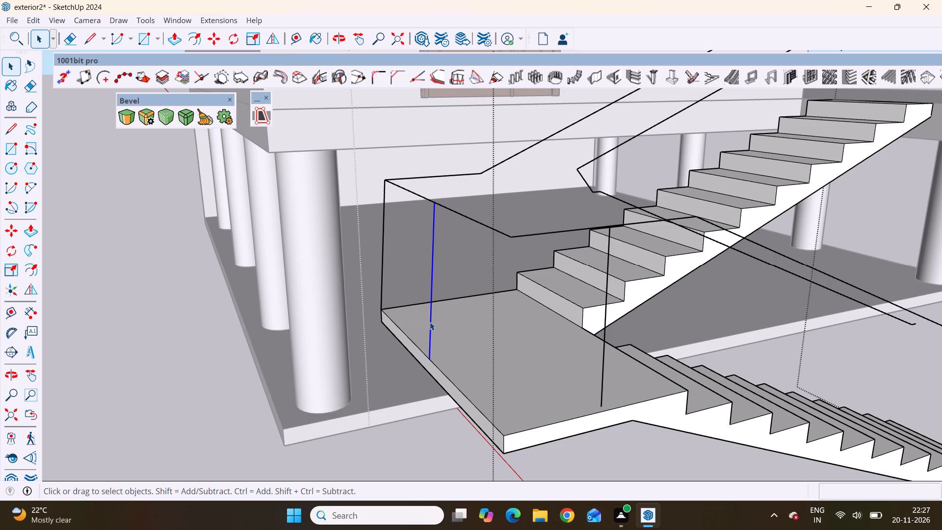
key(Delete)
click(383, 224)
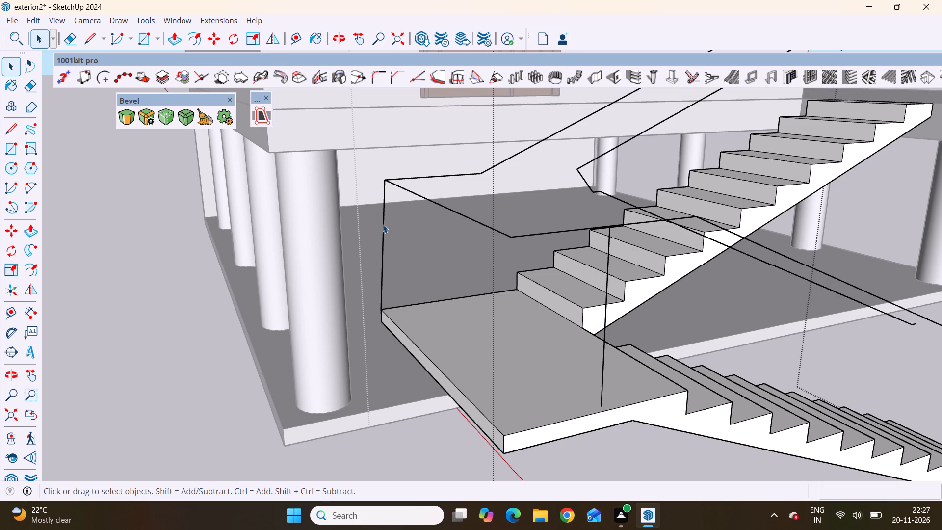
key(Delete)
Draw a vertical line about 4' 11 3/8" long from the handrail's front outer corner down onto the landing, just inside its corner.
scroll(471, 308, down, 16)
scroll(557, 358, up, 6)
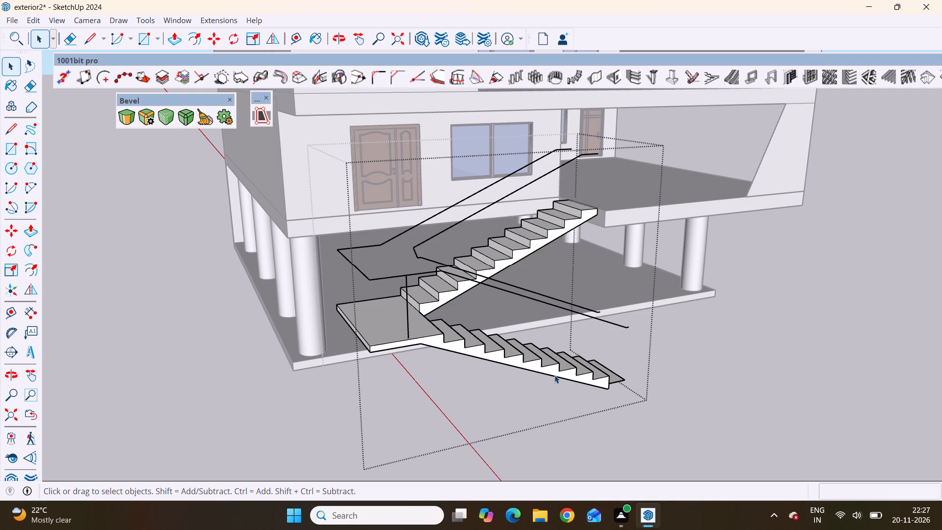
scroll(519, 271, down, 3)
scroll(428, 332, up, 3)
key(l)
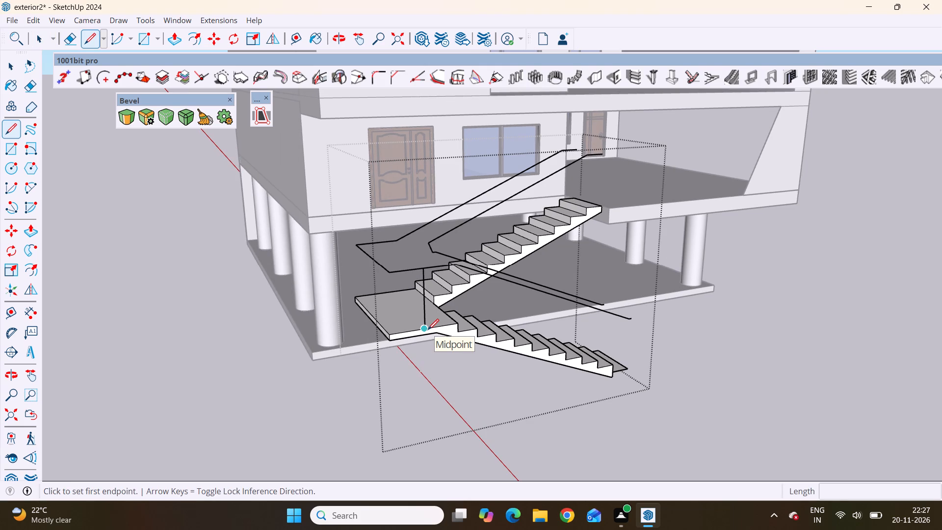
scroll(391, 289, up, 4)
middle_drag(403, 345, 419, 306)
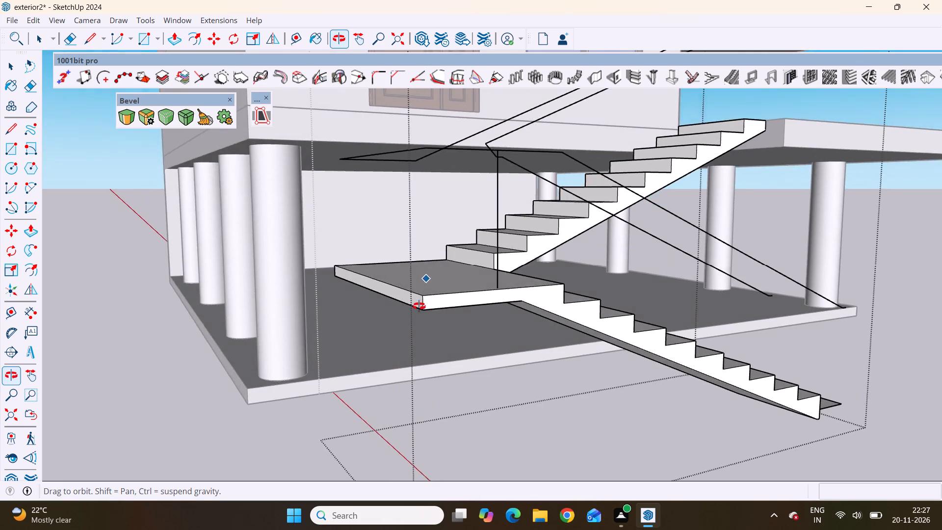
middle_drag(419, 306, 411, 335)
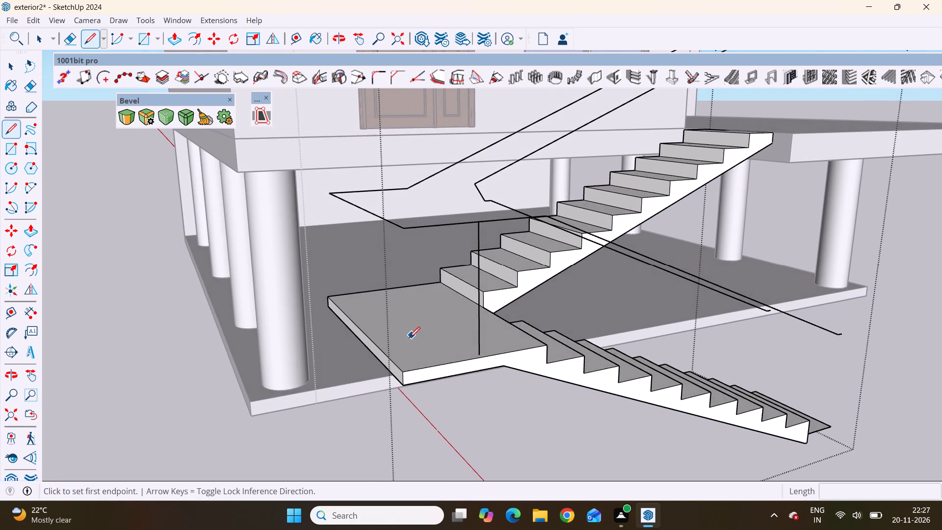
scroll(412, 356, up, 3)
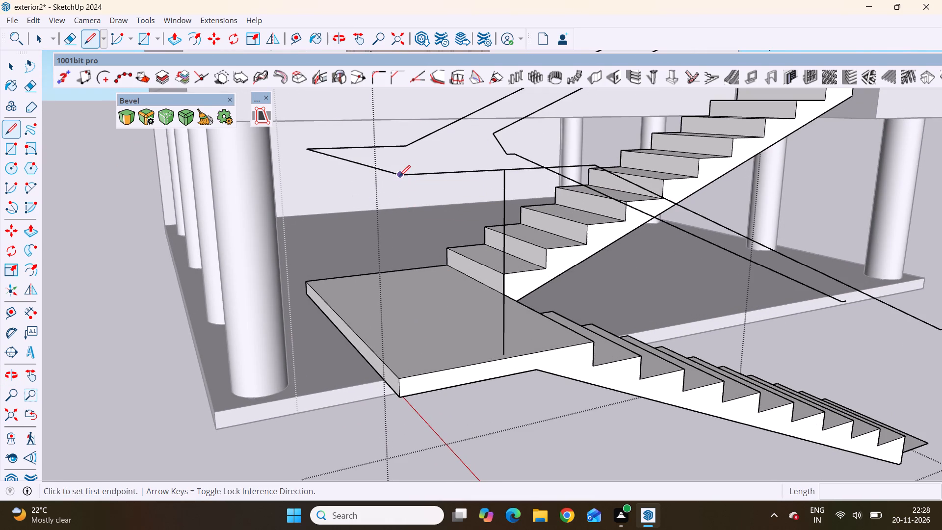
click(399, 176)
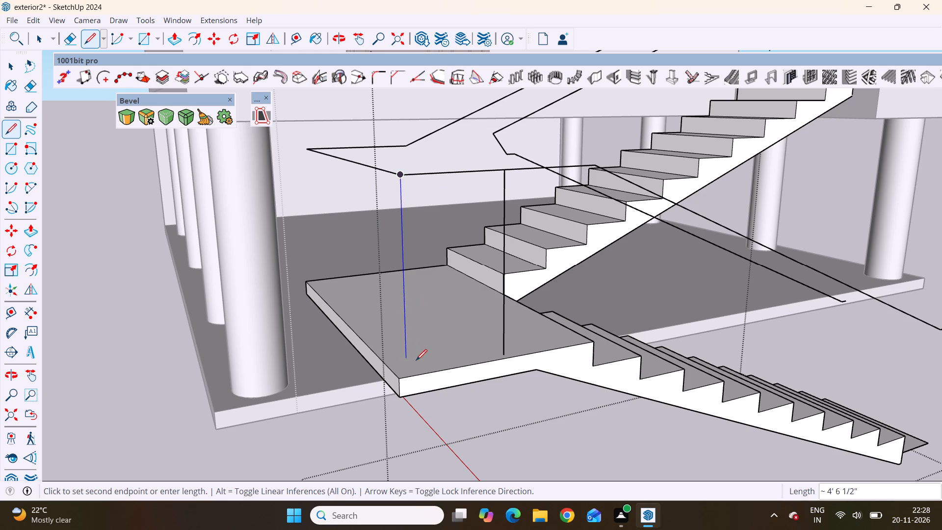
scroll(411, 374, up, 5)
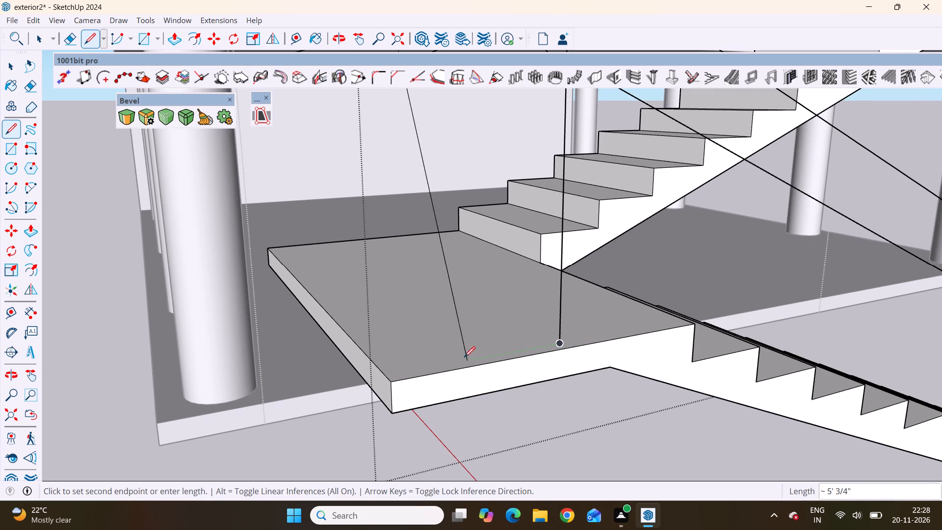
click(404, 371)
scroll(458, 340, down, 11)
middle_drag(379, 380, 447, 413)
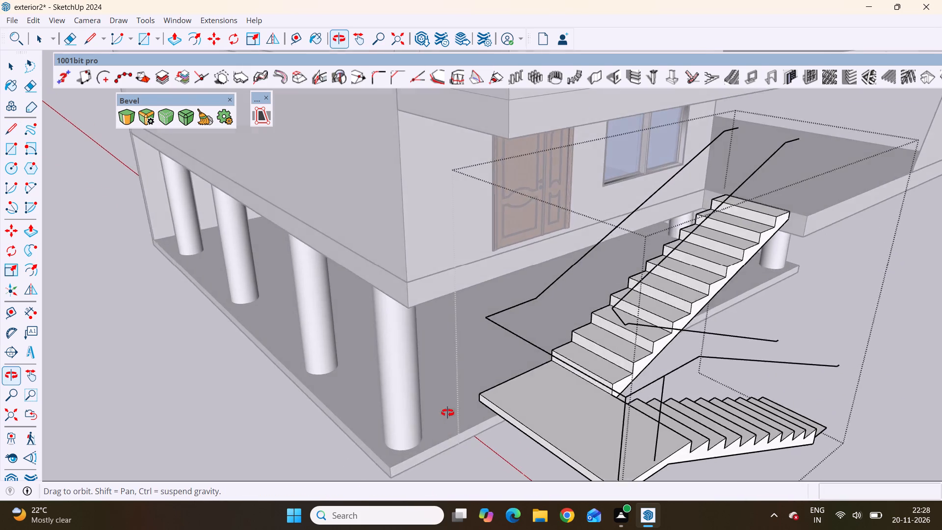
middle_drag(447, 413, 435, 393)
scroll(495, 290, up, 1)
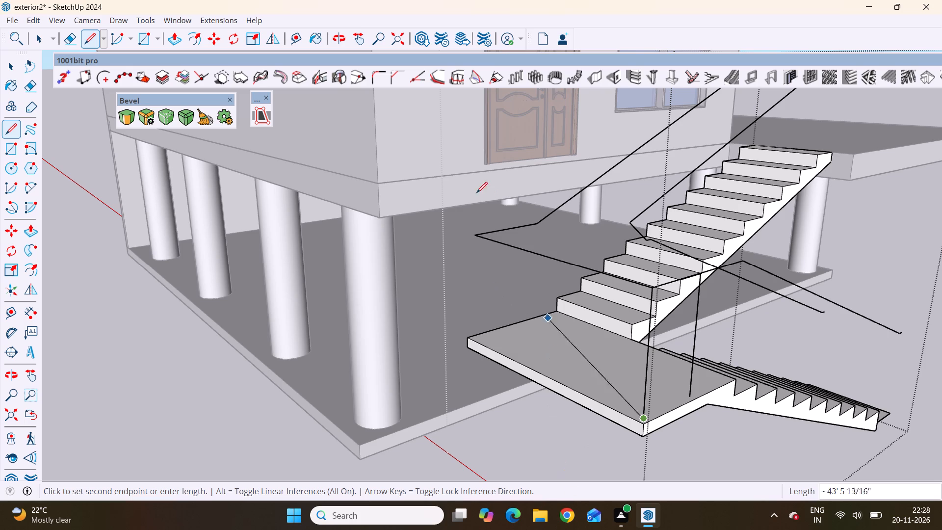
key(space)
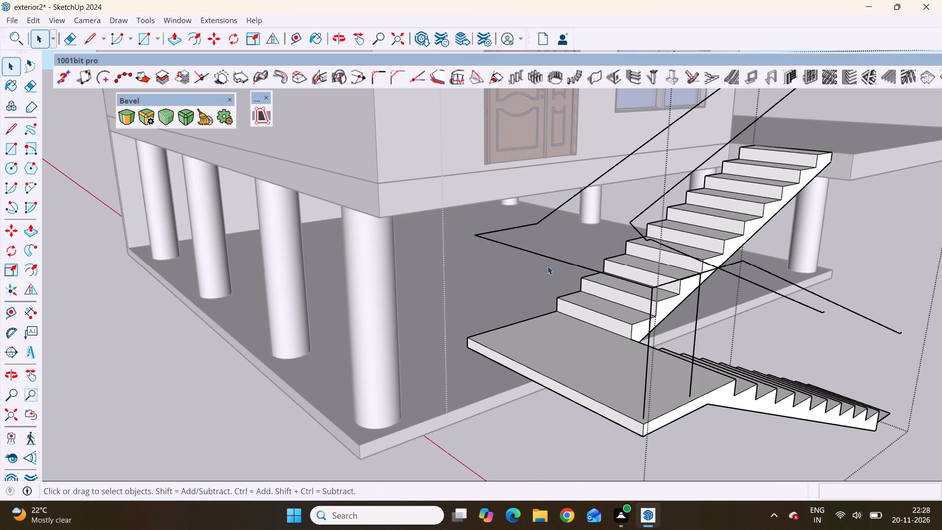
Draw a vertical line about 4' 11 3/8" long from the handrail's back outer corner down onto the landing, just inside its corner.
key(l)
scroll(471, 261, up, 3)
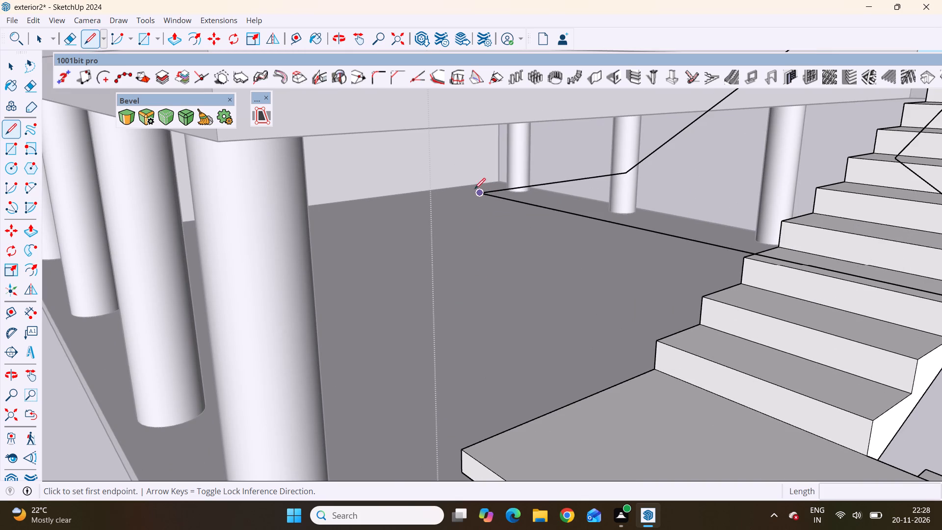
drag(481, 192, 487, 261)
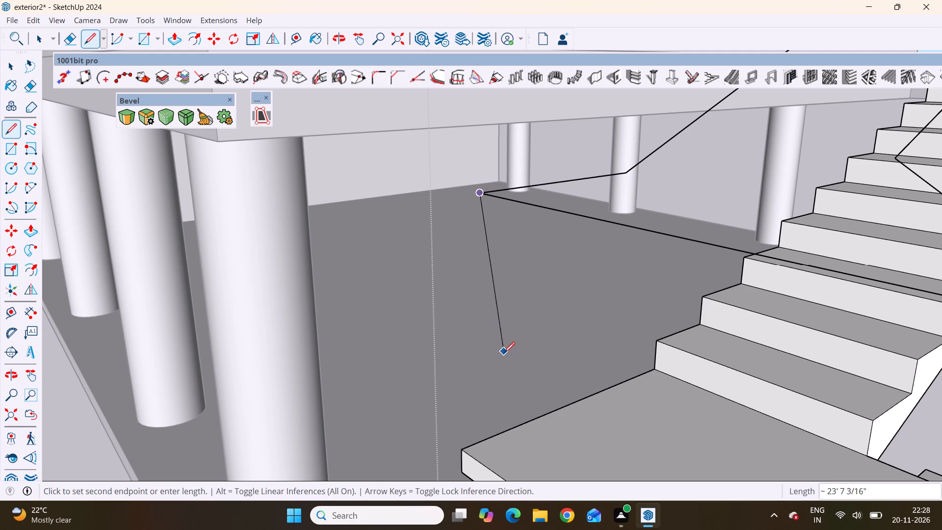
scroll(504, 330, down, 5)
scroll(498, 374, up, 10)
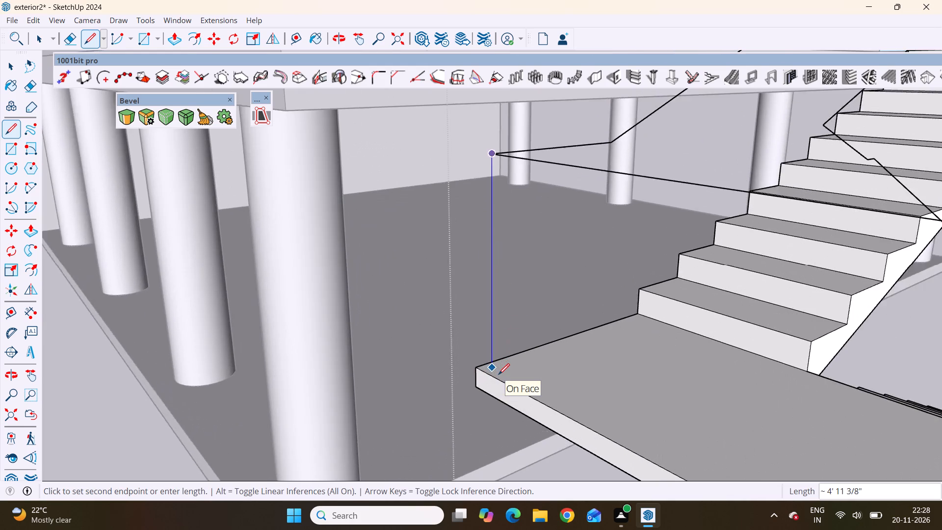
scroll(498, 374, up, 2)
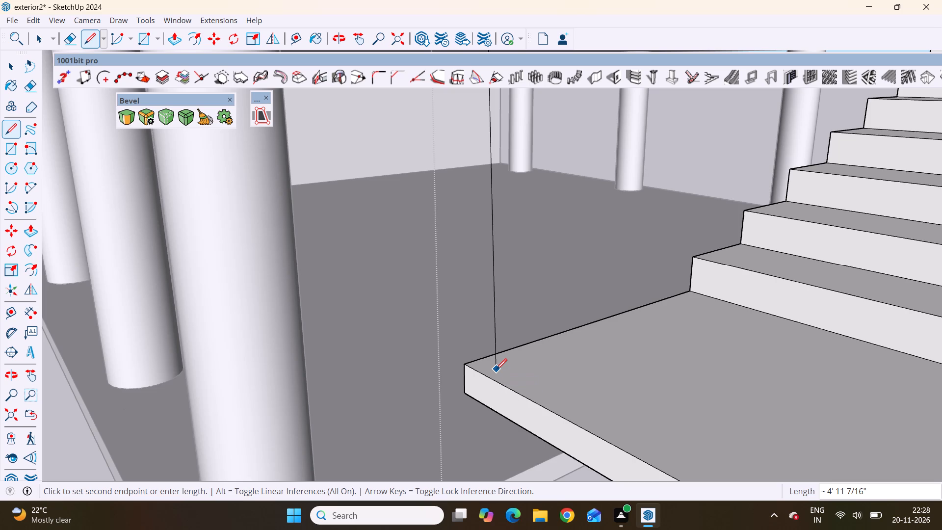
scroll(496, 369, down, 7)
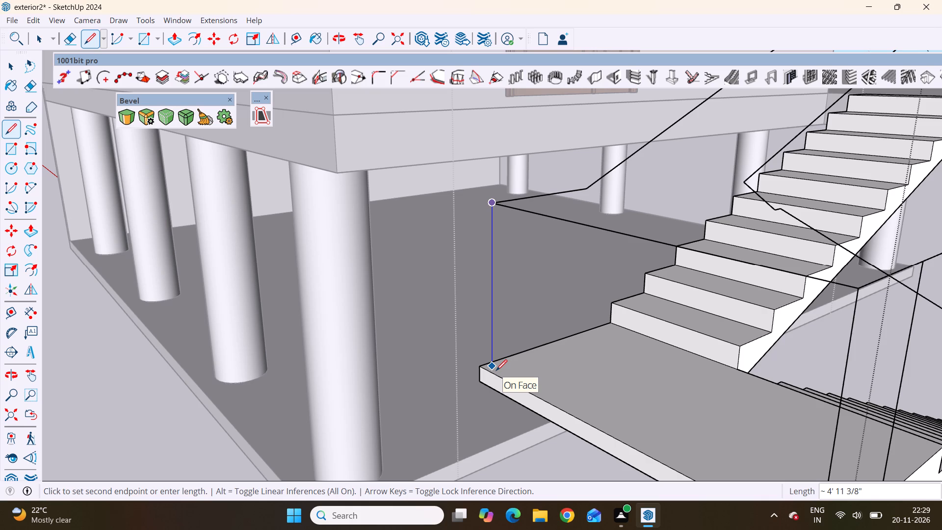
scroll(496, 371, up, 5)
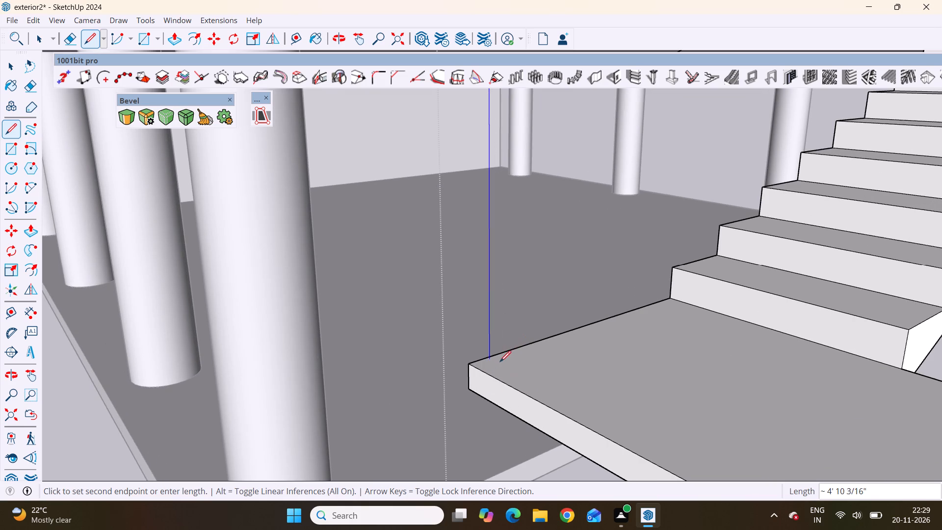
click(492, 365)
scroll(445, 320, down, 8)
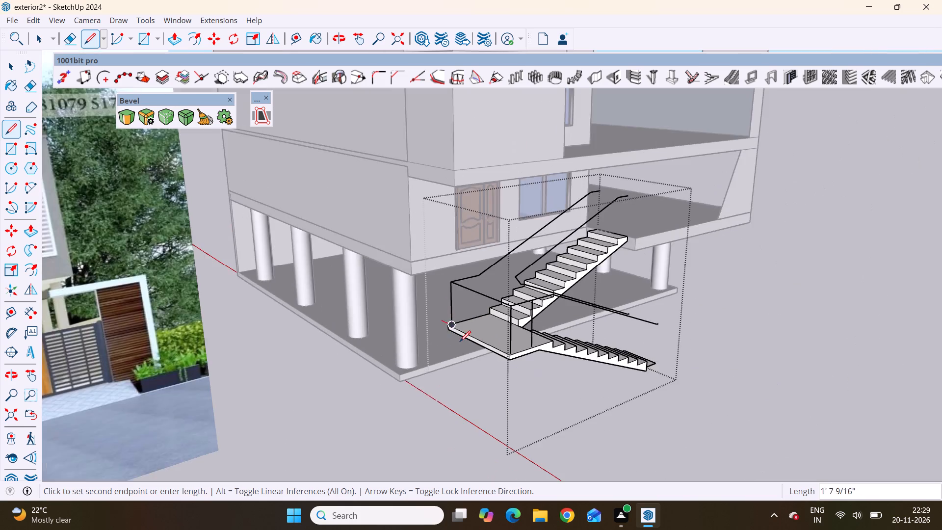
scroll(460, 342, down, 5)
scroll(477, 364, up, 3)
key(space)
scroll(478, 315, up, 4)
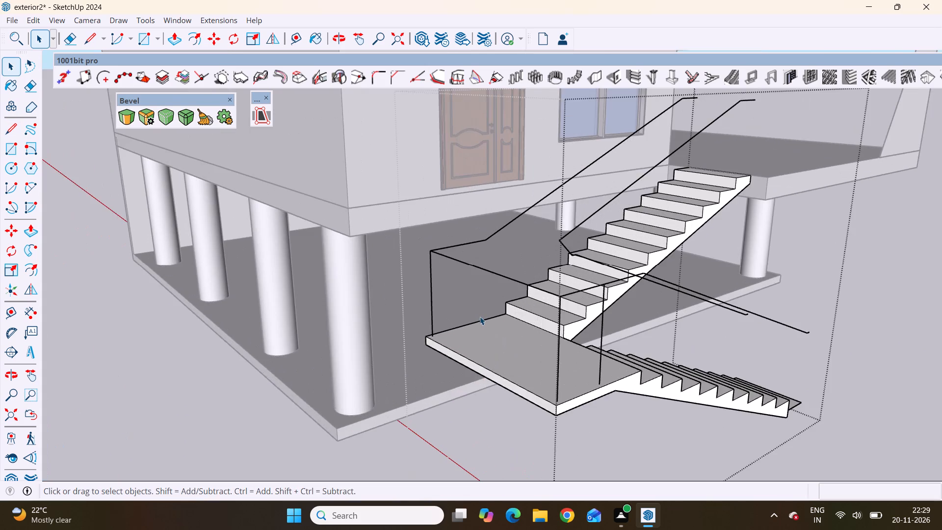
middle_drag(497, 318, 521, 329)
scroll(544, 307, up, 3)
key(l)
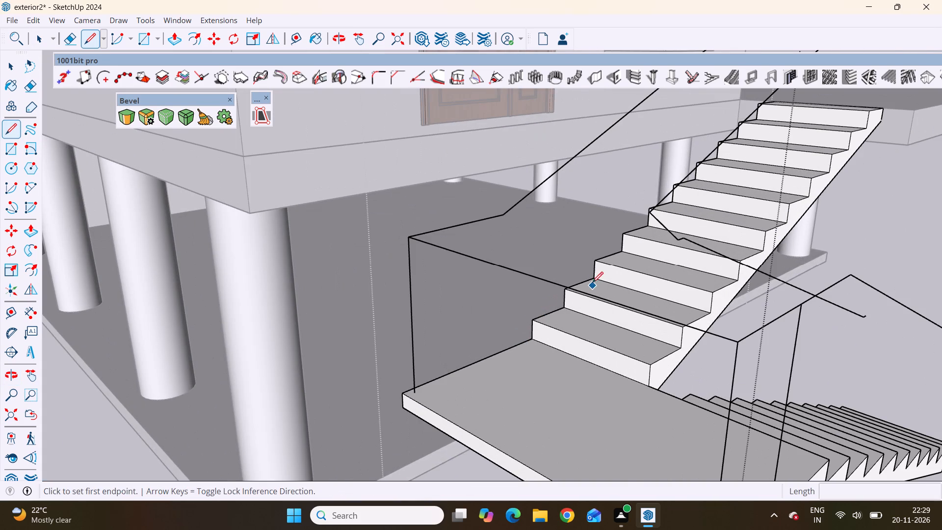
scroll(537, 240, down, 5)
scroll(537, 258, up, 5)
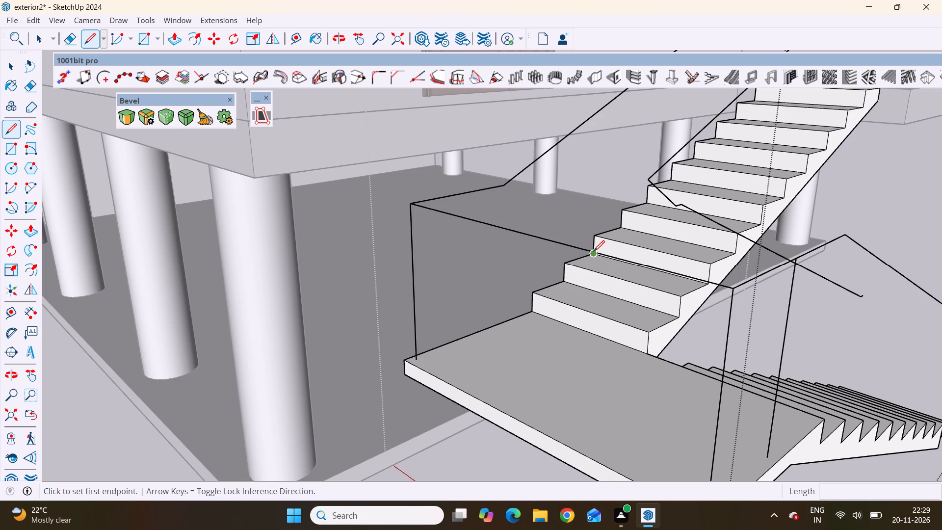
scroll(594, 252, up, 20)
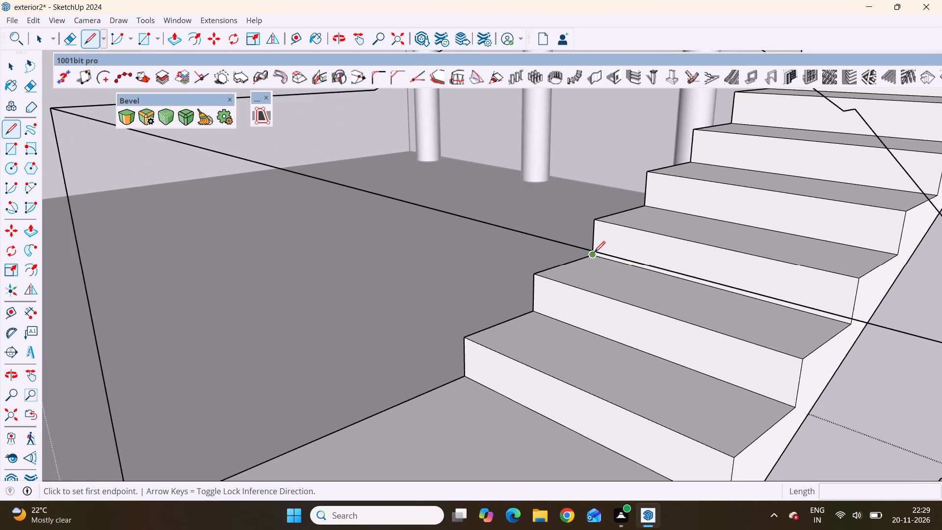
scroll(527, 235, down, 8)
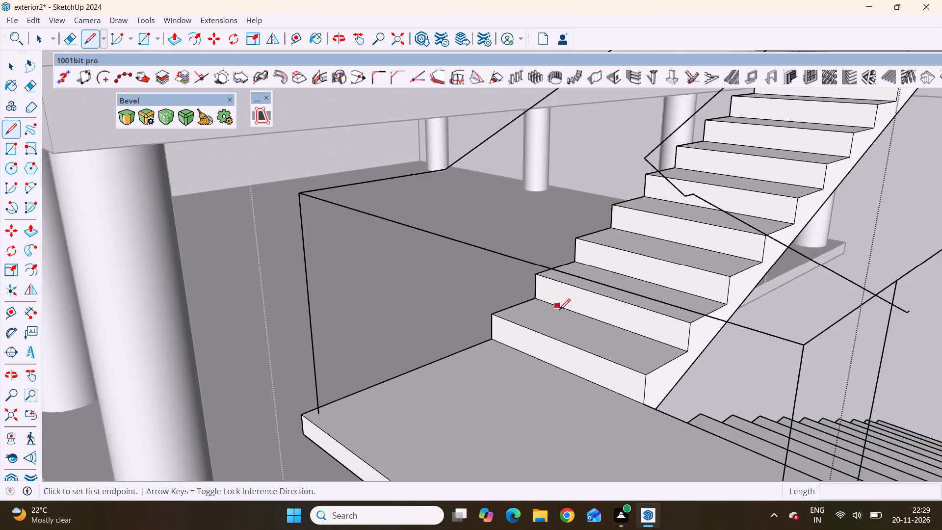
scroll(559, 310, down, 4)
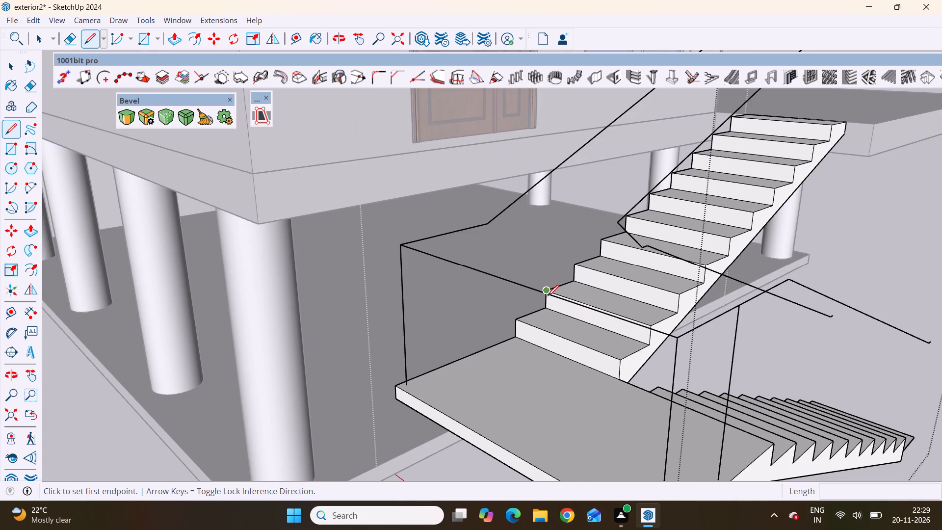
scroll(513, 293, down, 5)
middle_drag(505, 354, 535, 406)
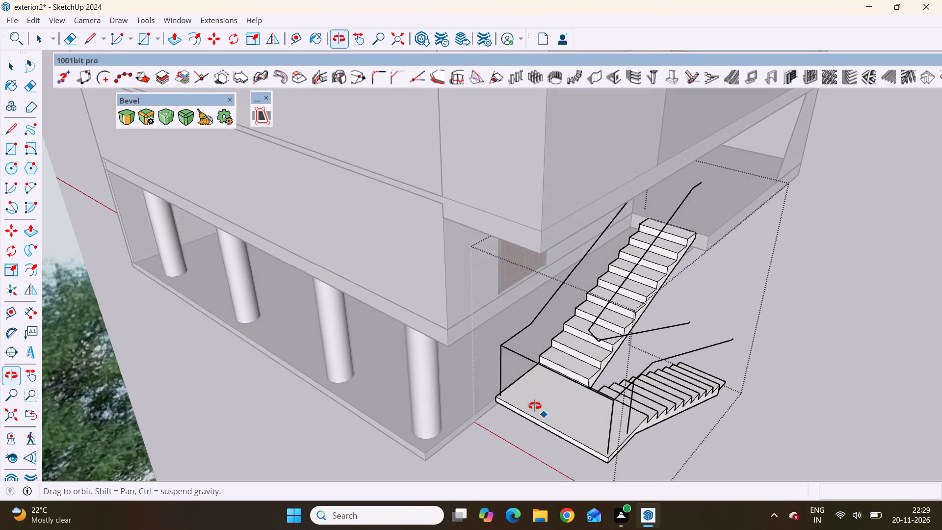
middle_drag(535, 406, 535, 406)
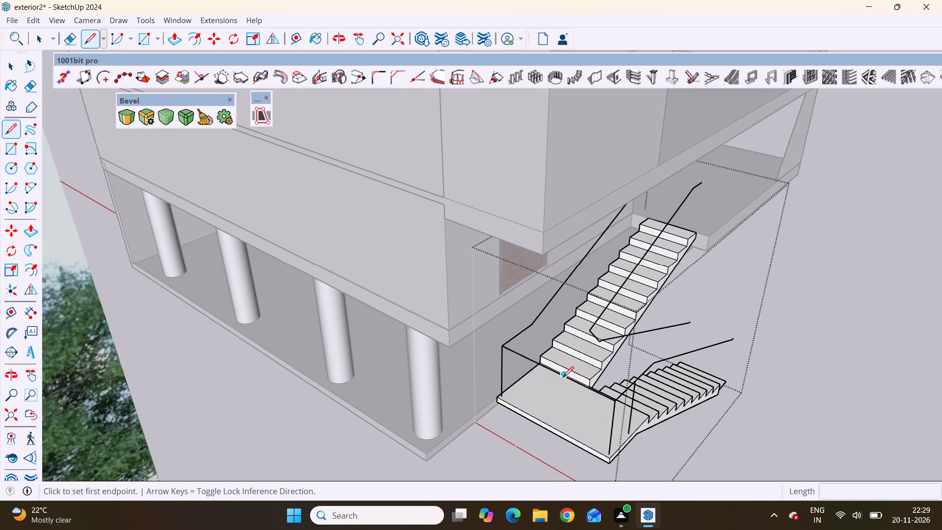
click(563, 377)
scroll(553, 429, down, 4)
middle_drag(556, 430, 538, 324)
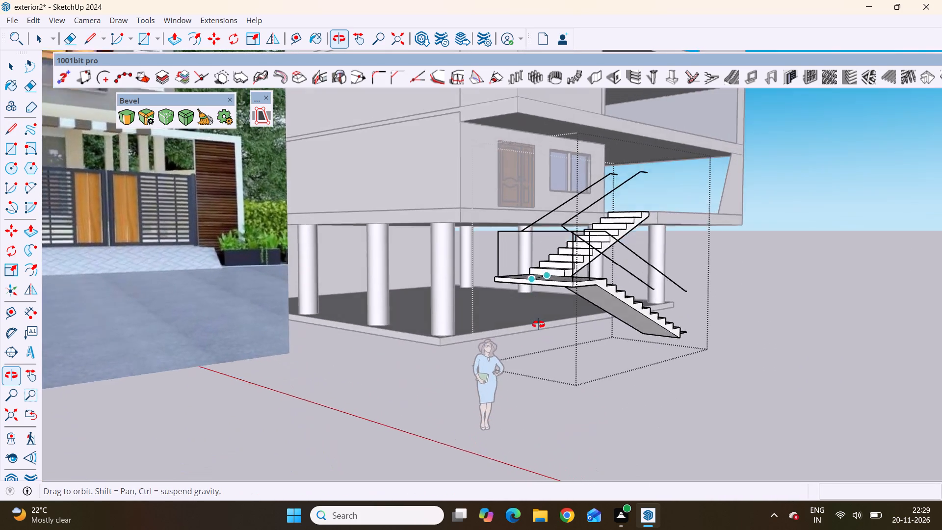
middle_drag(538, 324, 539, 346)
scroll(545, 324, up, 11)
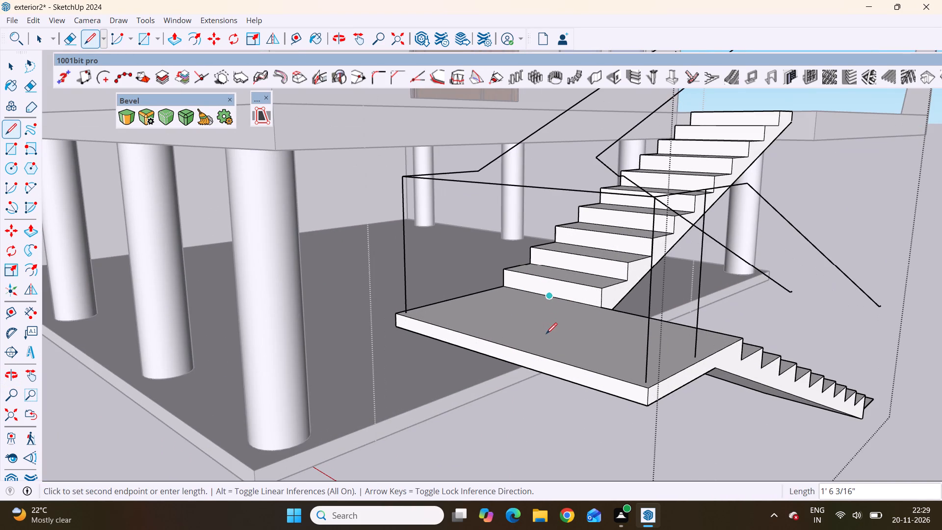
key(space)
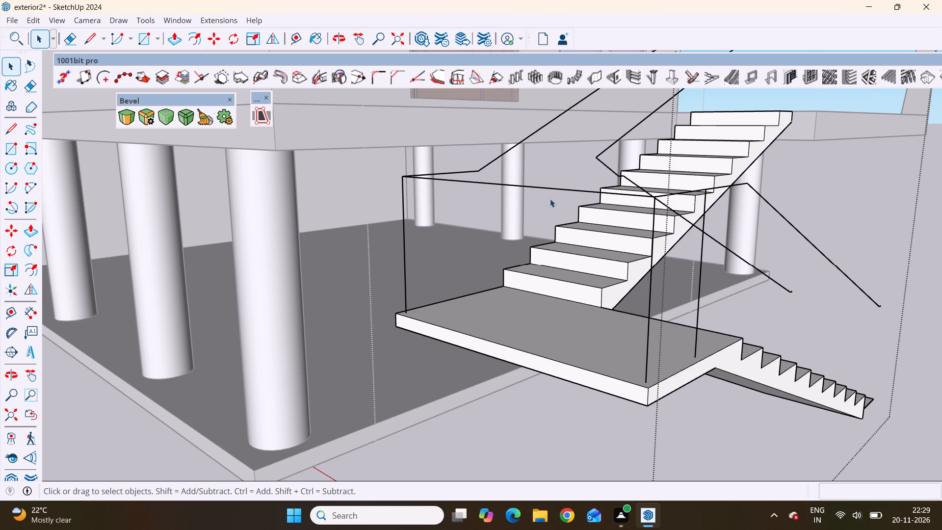
Draw two vertical lines from the handrail's outer run down onto the landing, spaced roughly evenly between the two corner lines.
key(l)
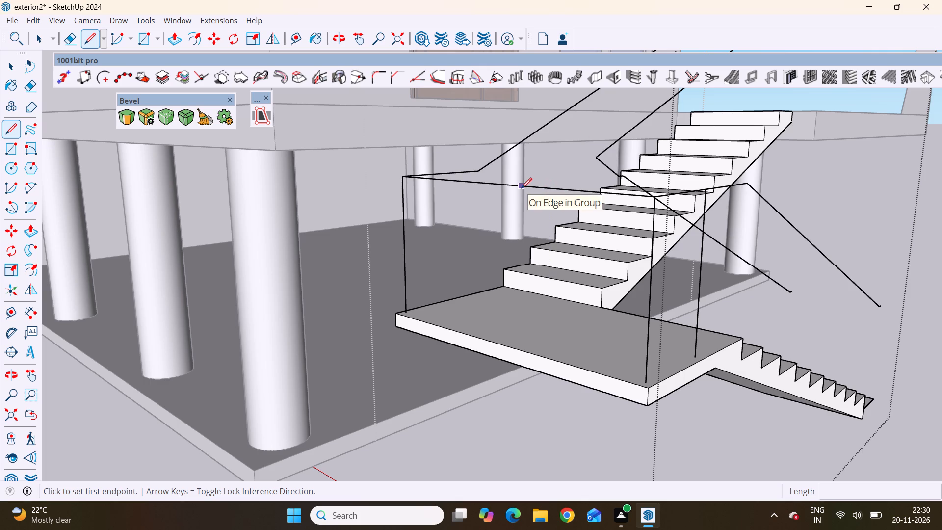
click(490, 185)
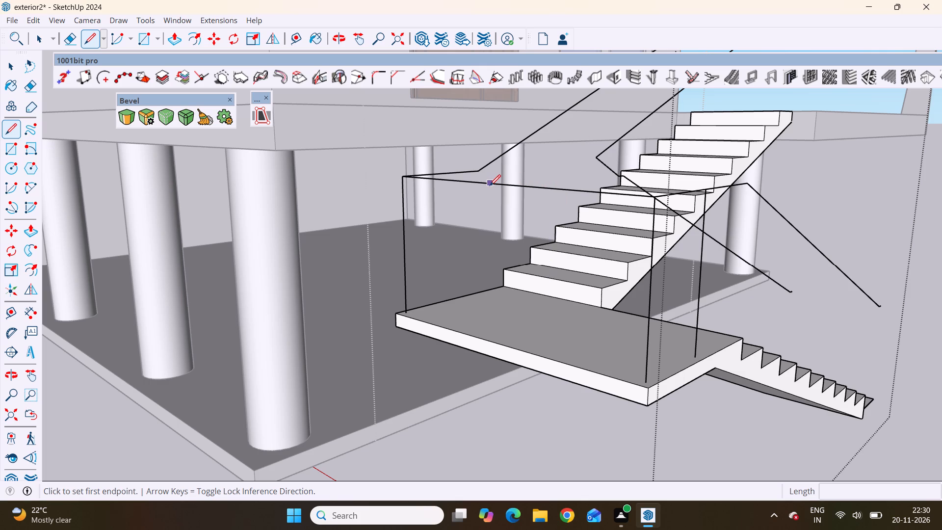
click(489, 335)
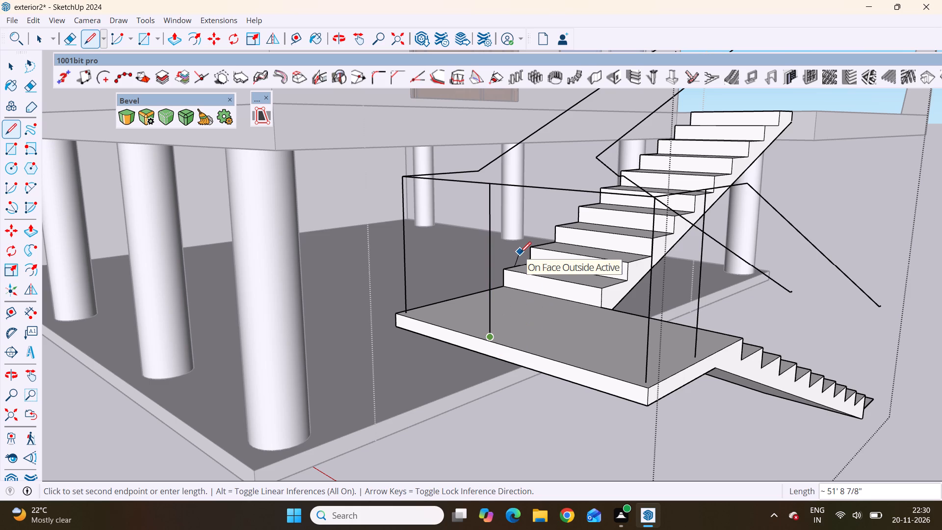
key(space)
text(l)
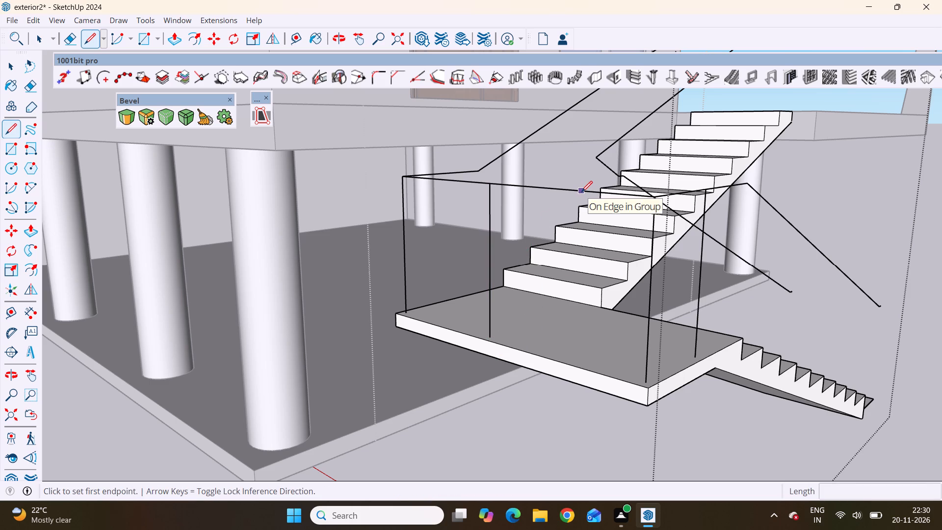
click(580, 192)
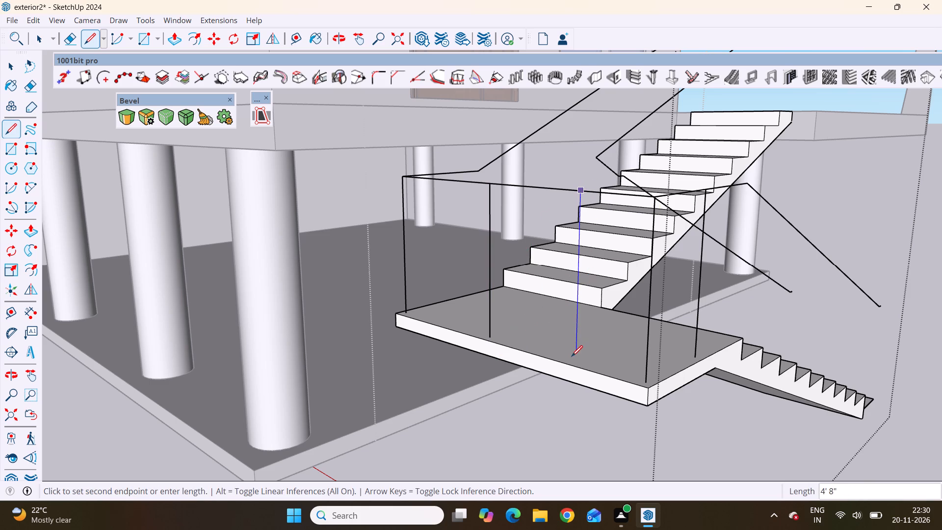
click(576, 358)
scroll(514, 311, down, 3)
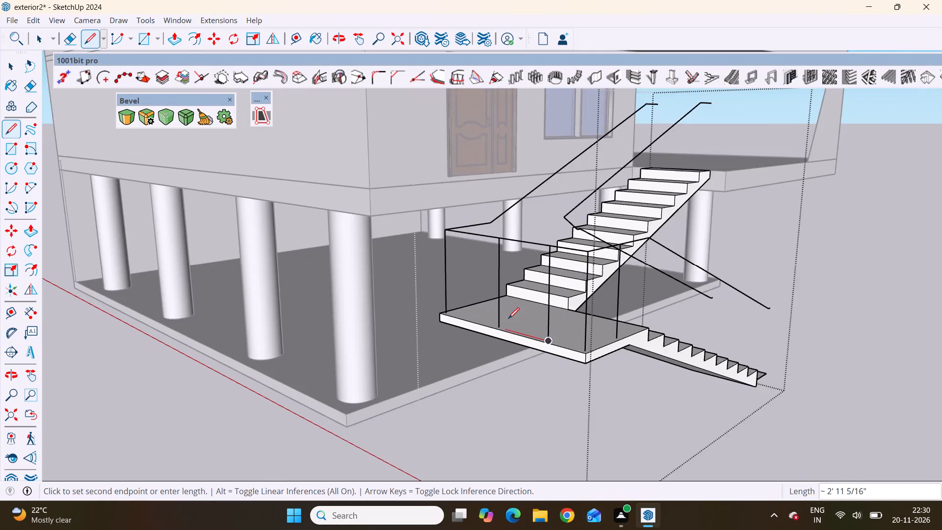
scroll(508, 318, down, 6)
key(l)
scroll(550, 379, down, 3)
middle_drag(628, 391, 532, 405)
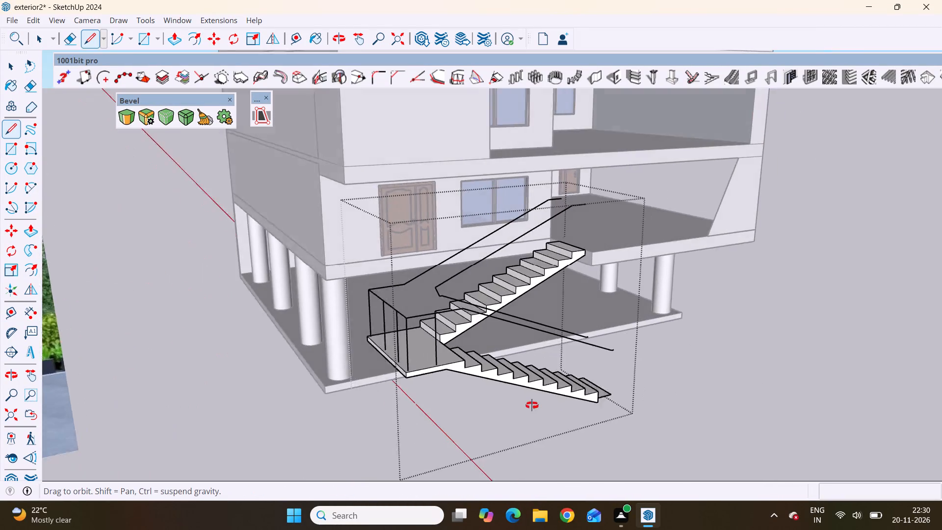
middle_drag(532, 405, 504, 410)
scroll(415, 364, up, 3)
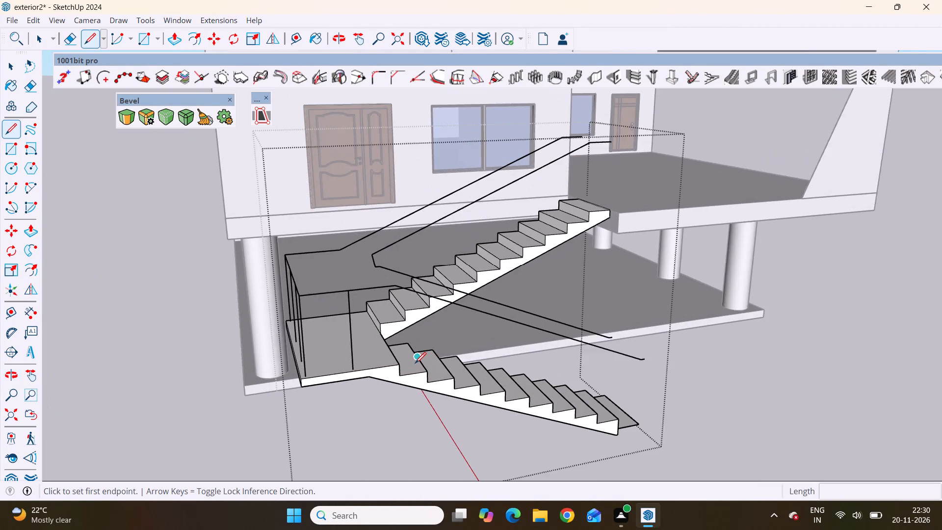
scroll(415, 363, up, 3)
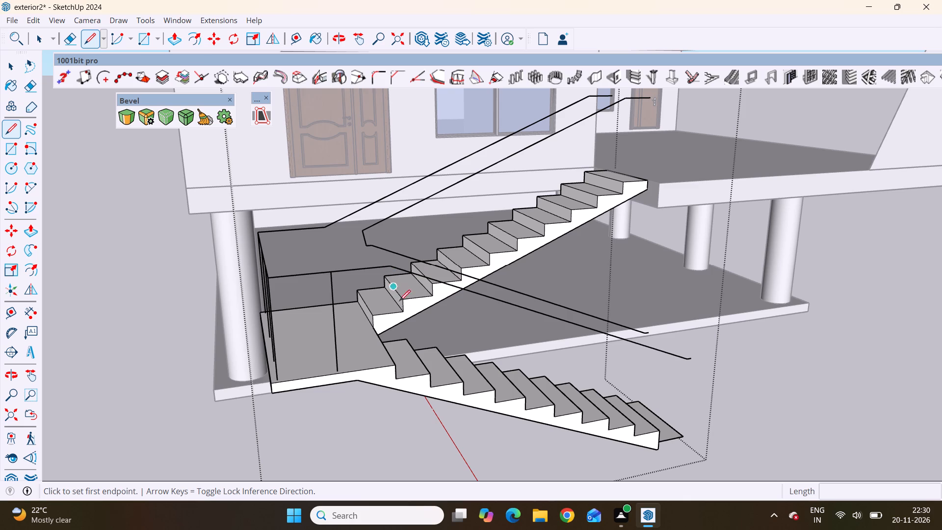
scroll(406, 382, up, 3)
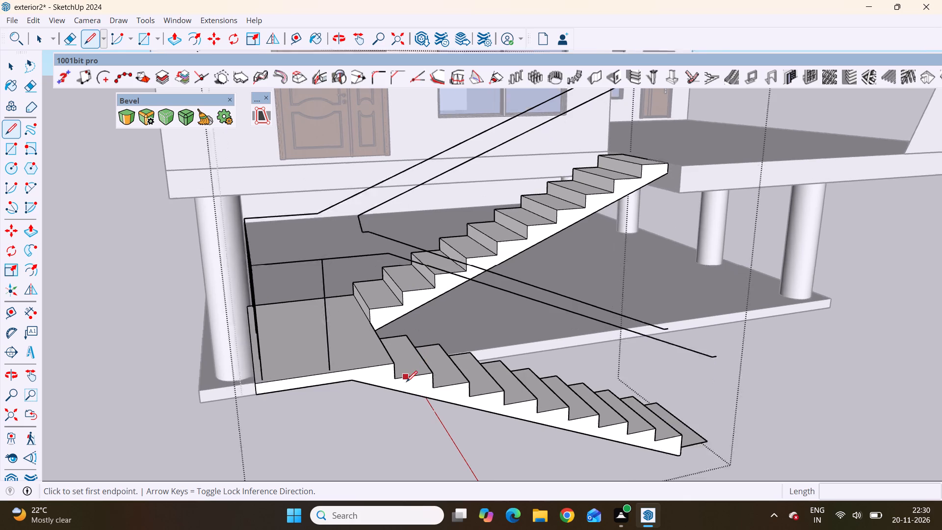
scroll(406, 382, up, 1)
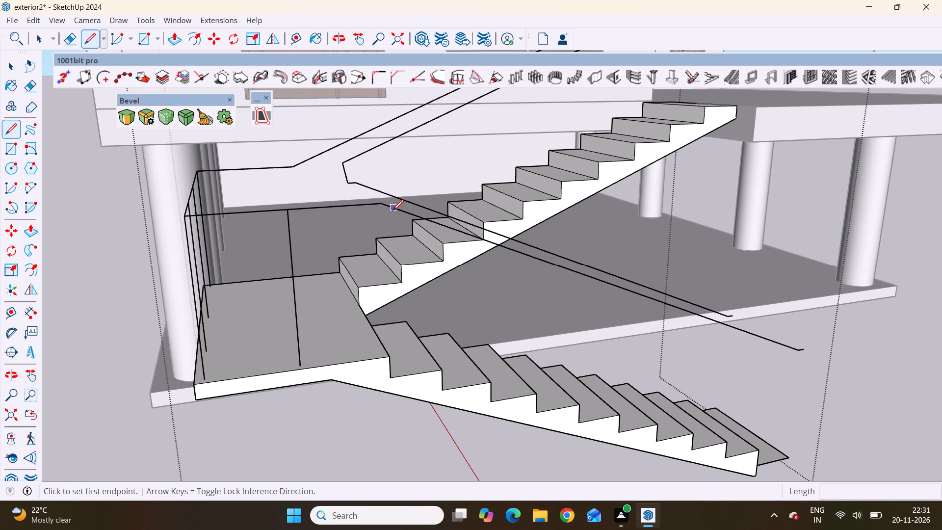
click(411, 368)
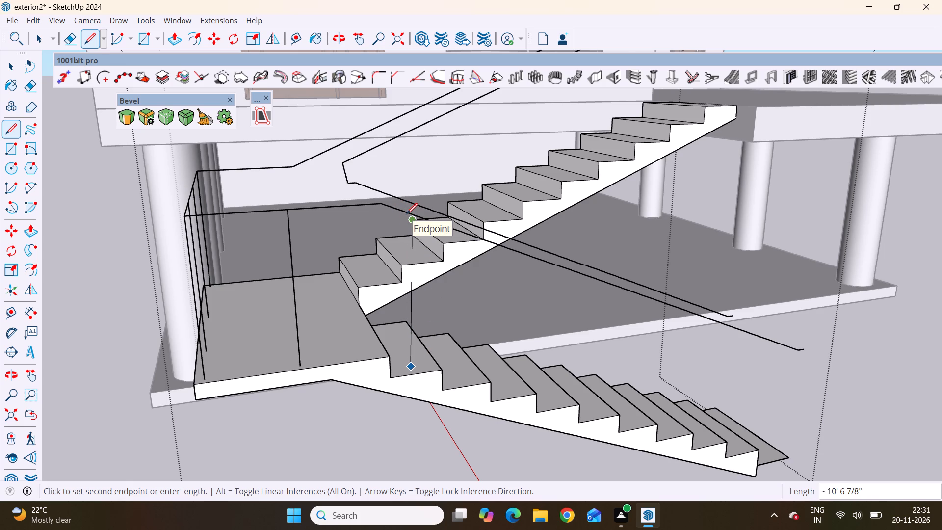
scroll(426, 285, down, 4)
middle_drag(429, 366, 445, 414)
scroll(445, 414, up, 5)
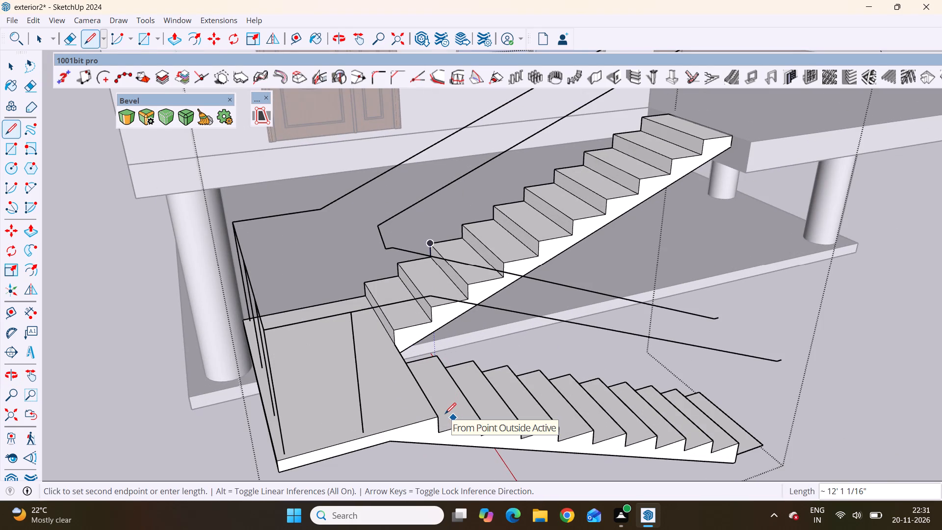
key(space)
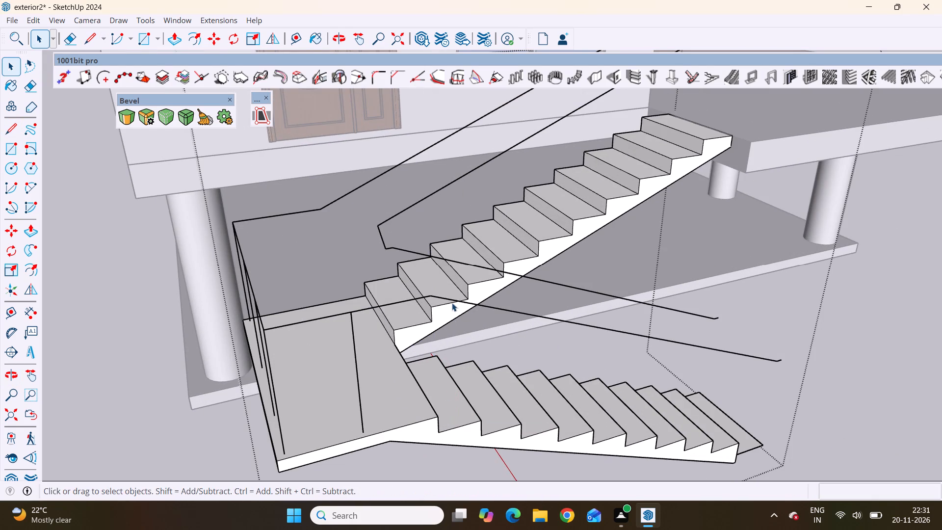
Draw a line starting from the outer handrail above the top of the lower flight.
key(l)
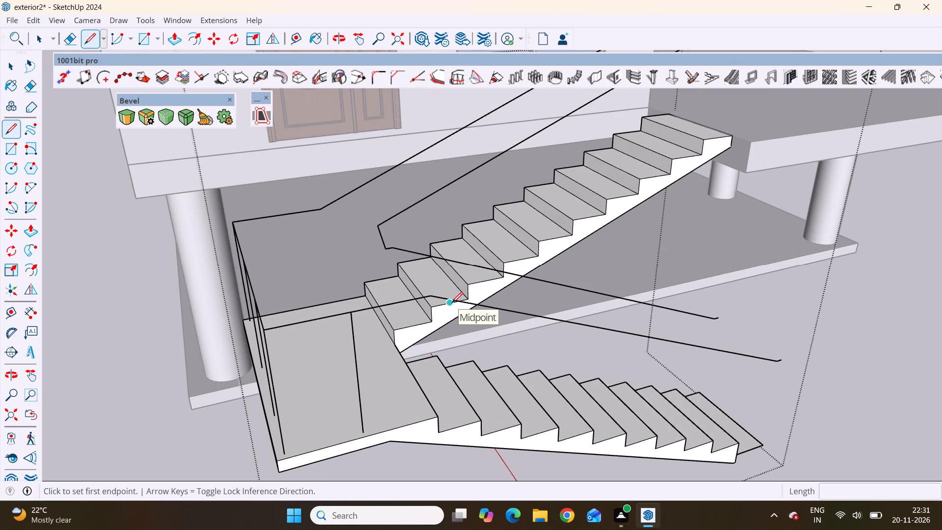
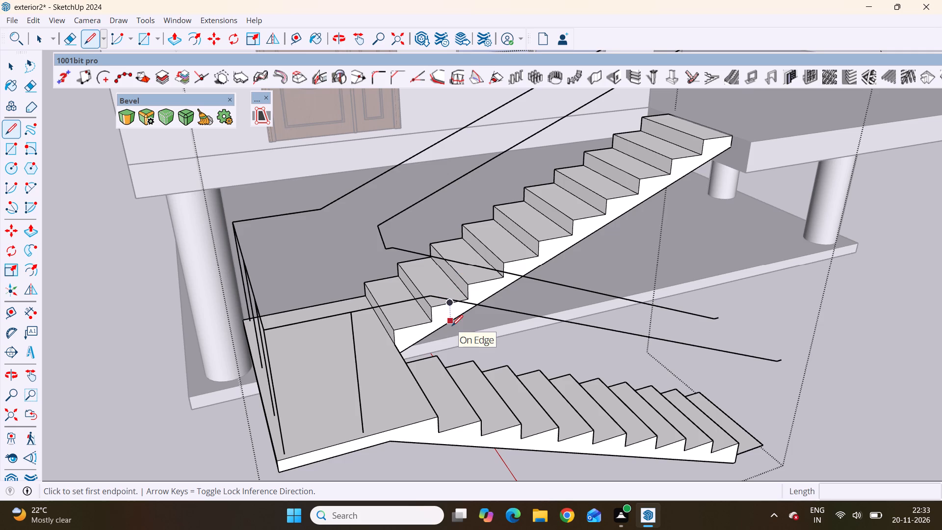
Draw a vertical line about 5' 5 5/8" long from the outer handrail down onto the lower flight's top tread, near its outer edge.
scroll(452, 326, up, 3)
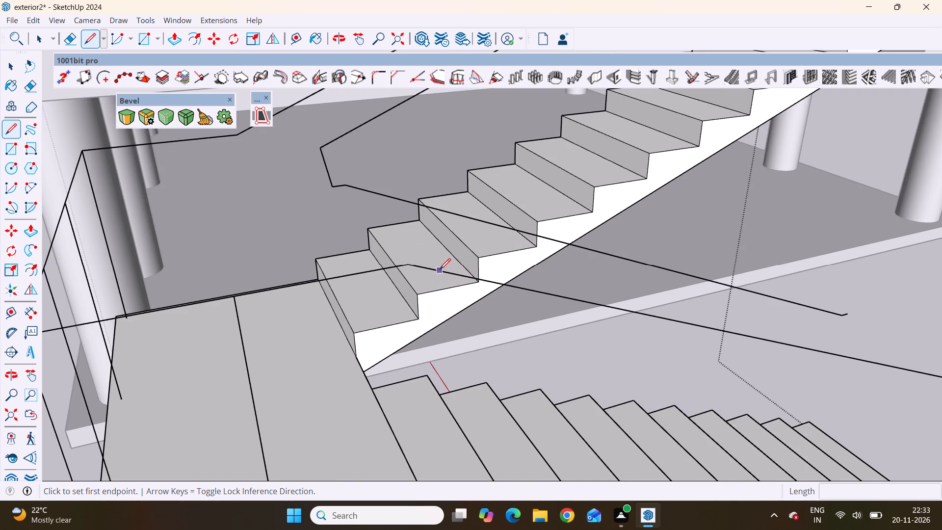
click(438, 272)
scroll(422, 343, down, 4)
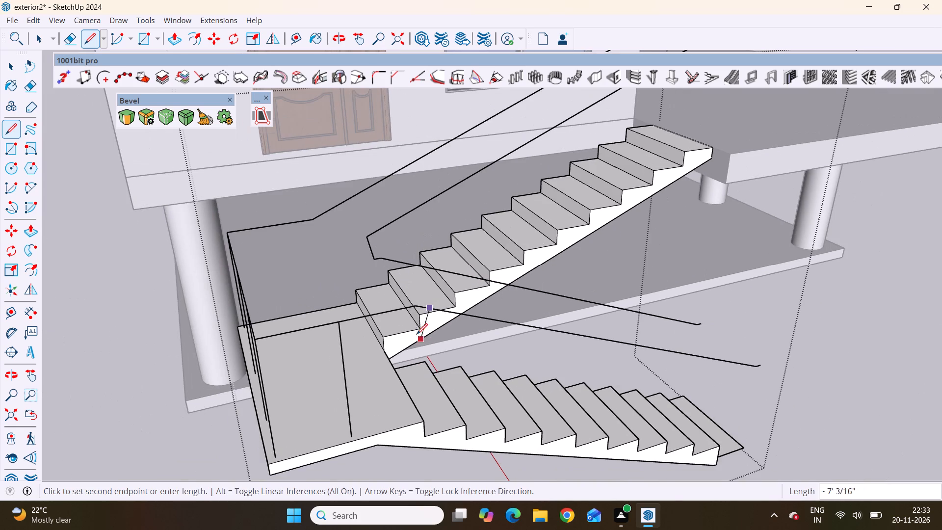
click(436, 426)
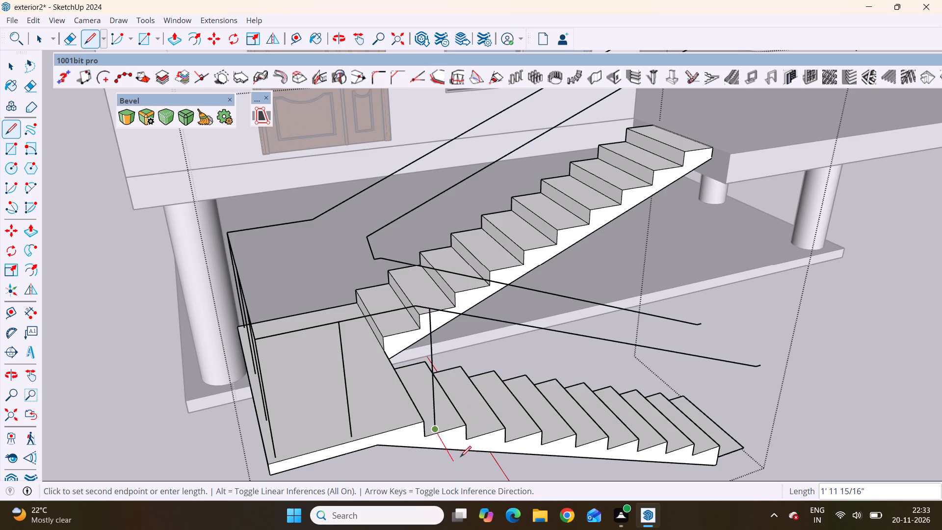
key(space)
Draw a vertical line about 5' 5 15/16" long from the outer handrail down onto the lower flight's second tread from the landing.
key(l)
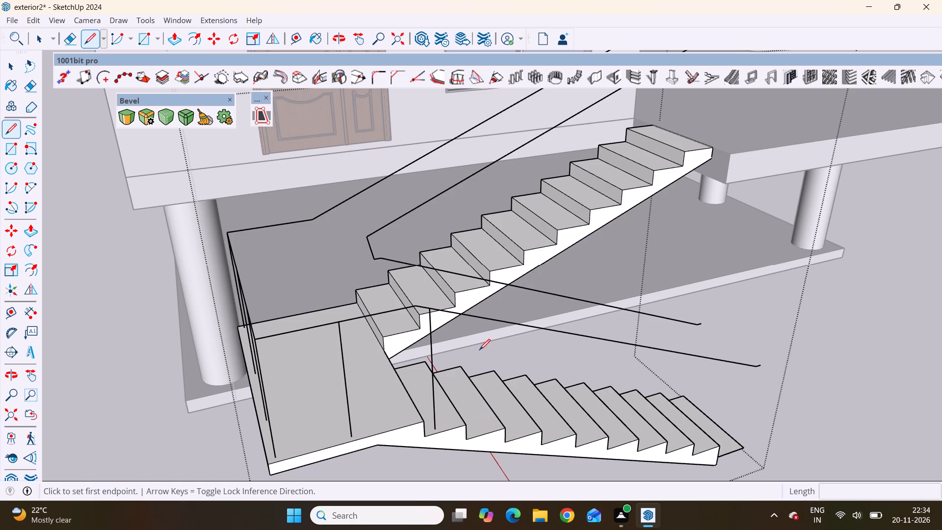
click(472, 319)
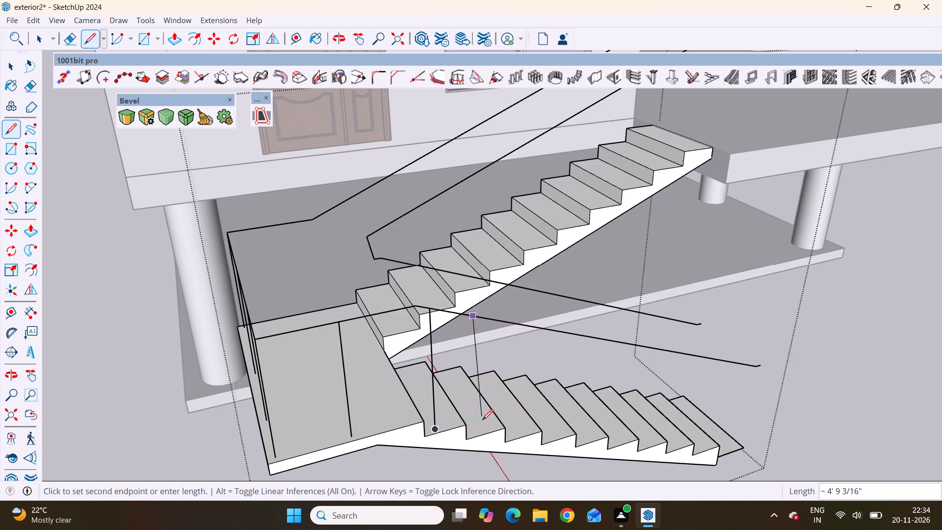
scroll(471, 429, up, 8)
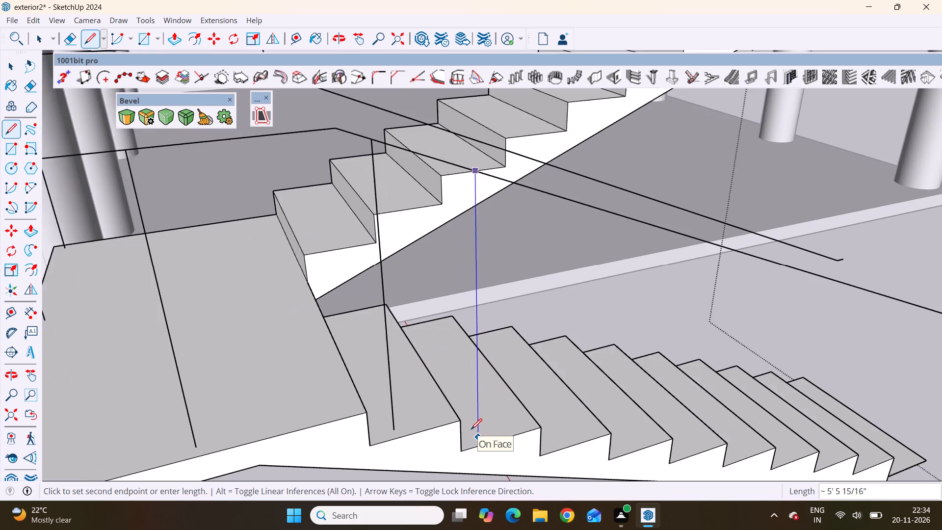
click(482, 439)
Draw a vertical line from the outer handrail down onto the lower flight's third tread from the landing, near its outer edge.
scroll(473, 413, down, 6)
middle_drag(523, 430, 466, 438)
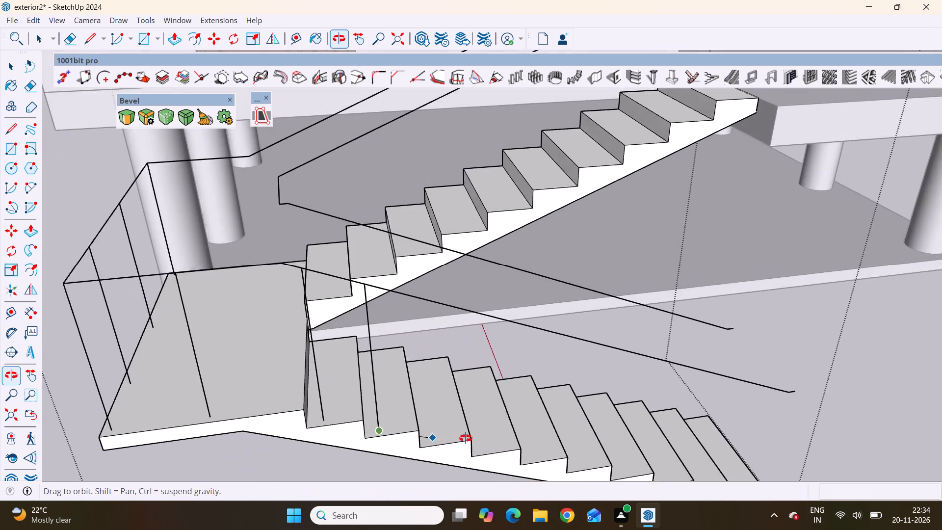
middle_drag(466, 438, 465, 424)
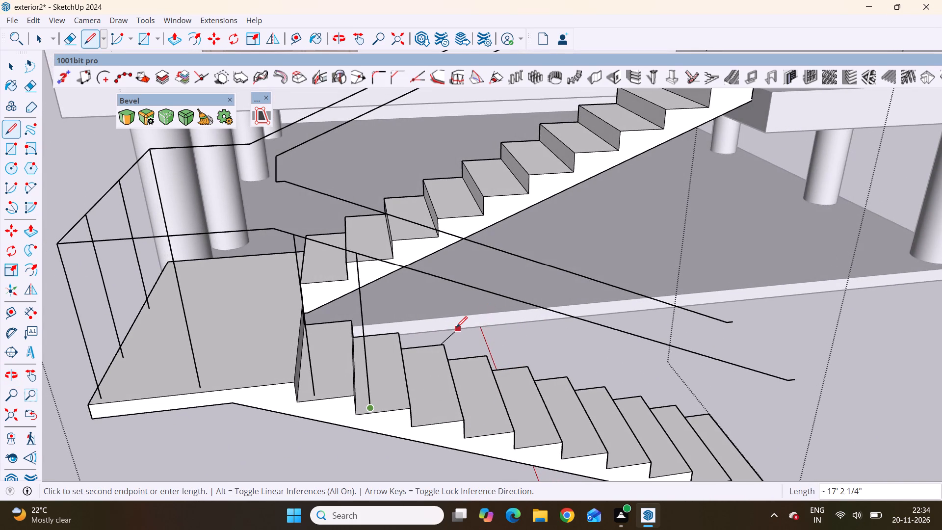
key(l)
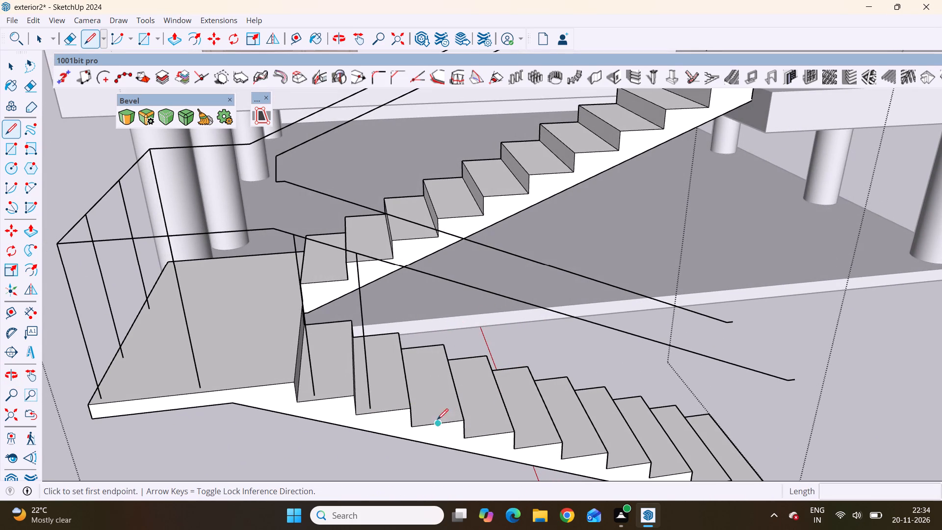
click(427, 274)
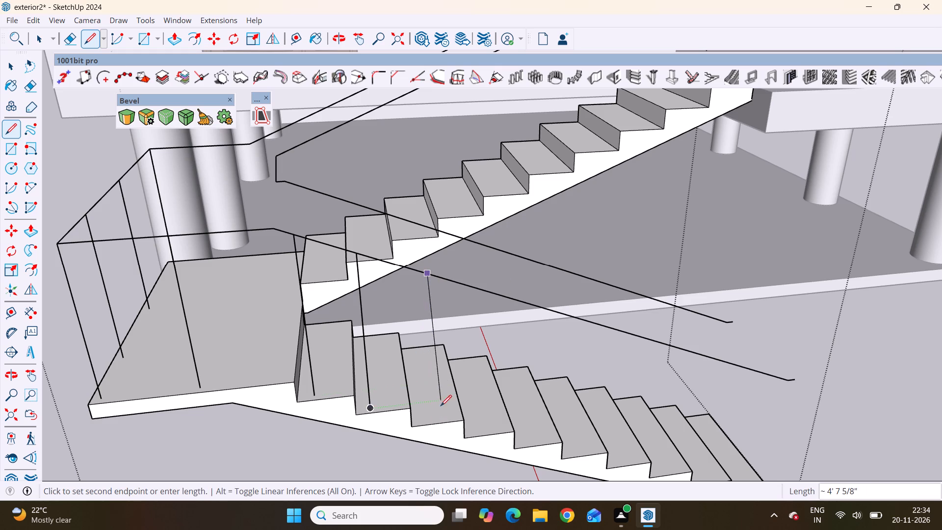
click(436, 420)
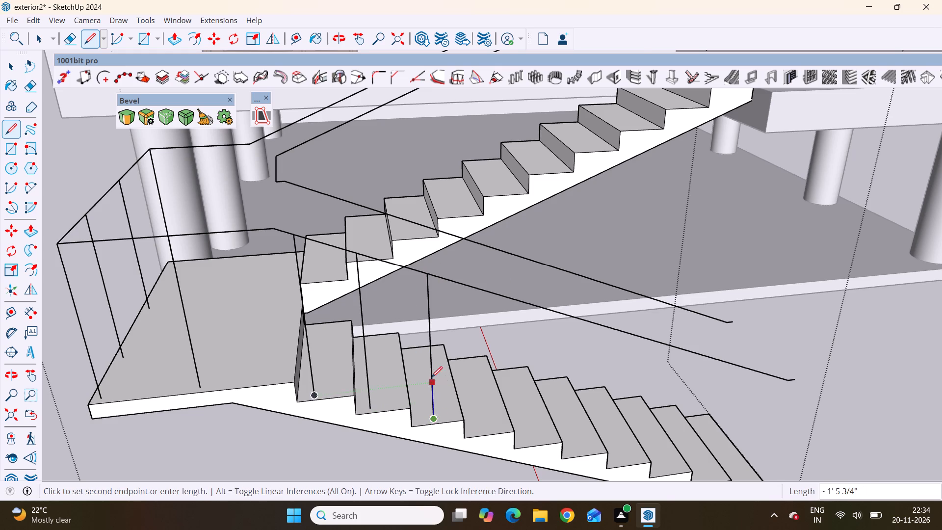
scroll(431, 377, down, 4)
scroll(461, 431, up, 8)
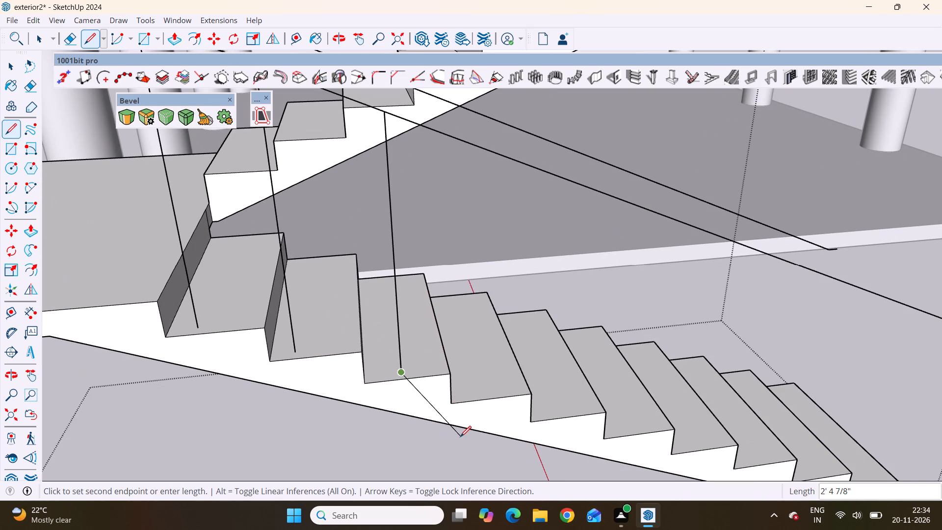
key(space)
Draw a vertical line from the outer handrail down onto the lower flight's fourth tread from the landing, near its outer edge.
key(l)
scroll(375, 400, down, 5)
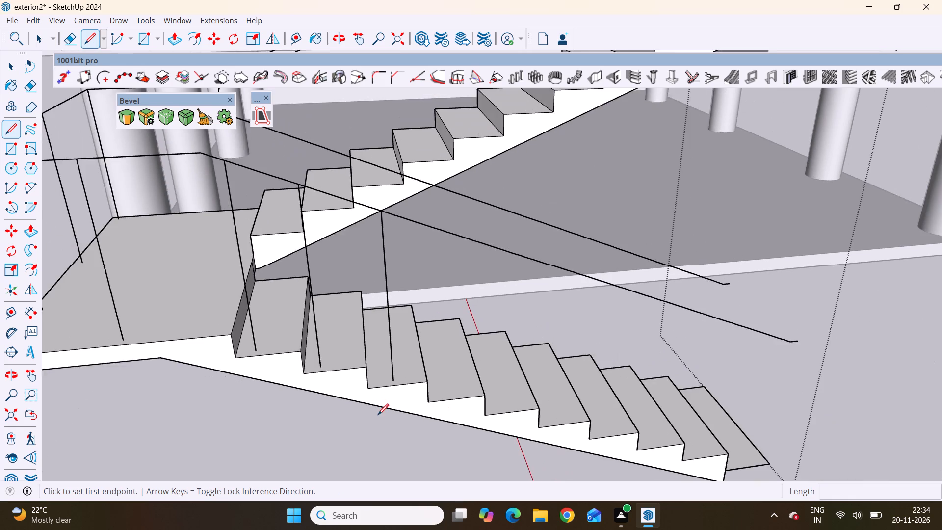
scroll(378, 415, down, 1)
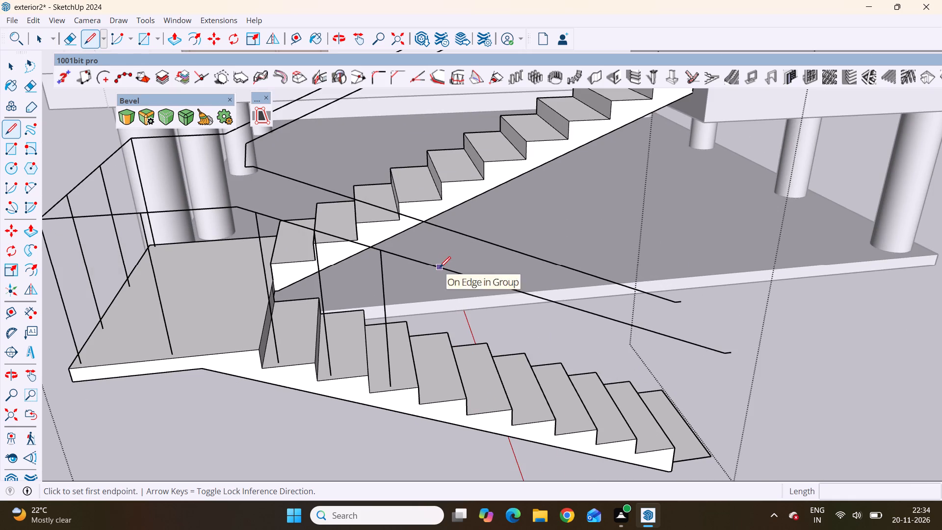
click(440, 268)
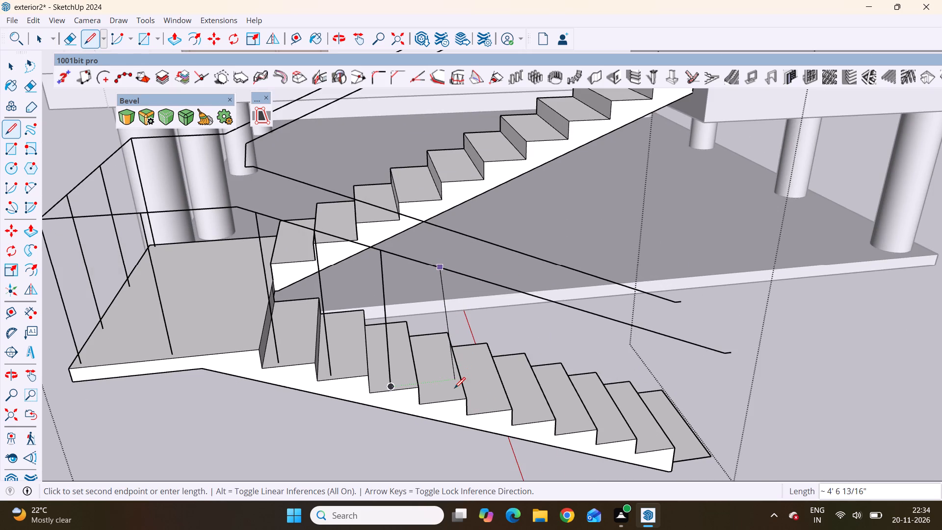
click(445, 395)
scroll(412, 333, down, 4)
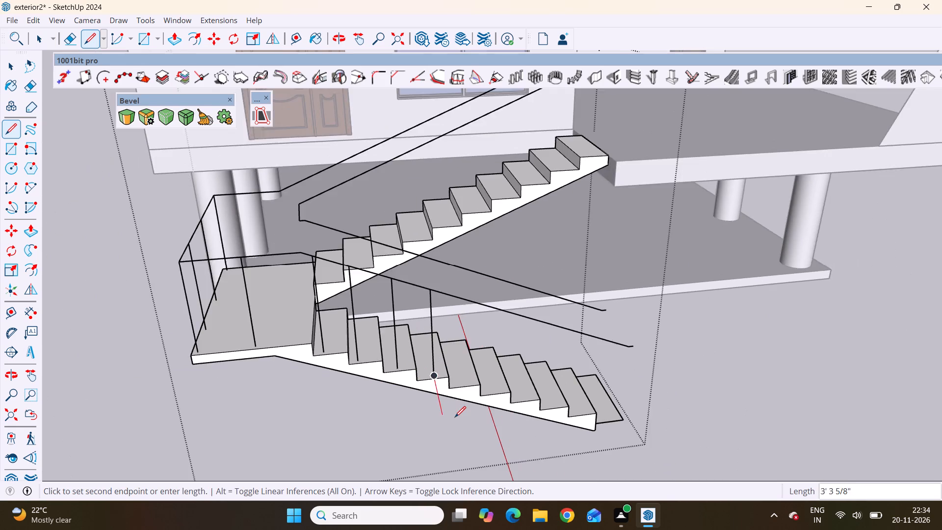
scroll(455, 417, up, 5)
key(space)
Start another vertical post line for the outer handrail along the lower flight.
key(l)
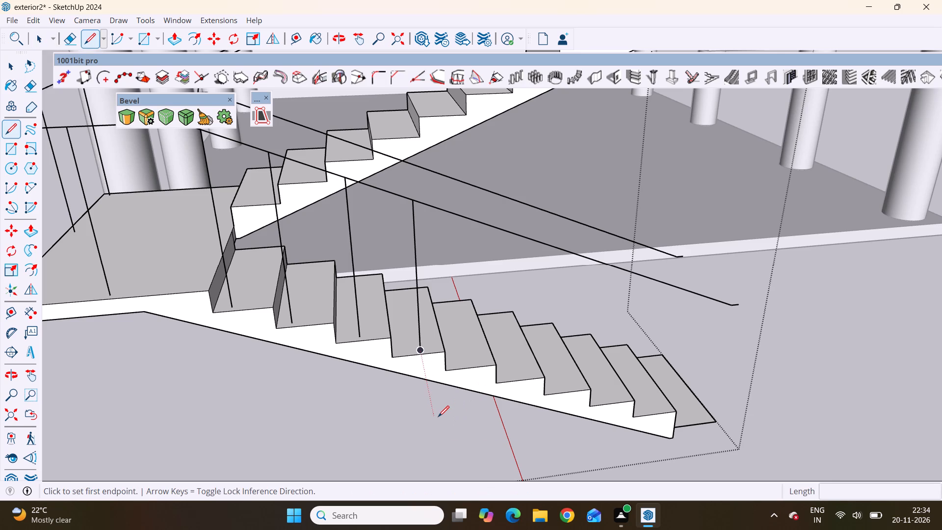
scroll(438, 417, down, 7)
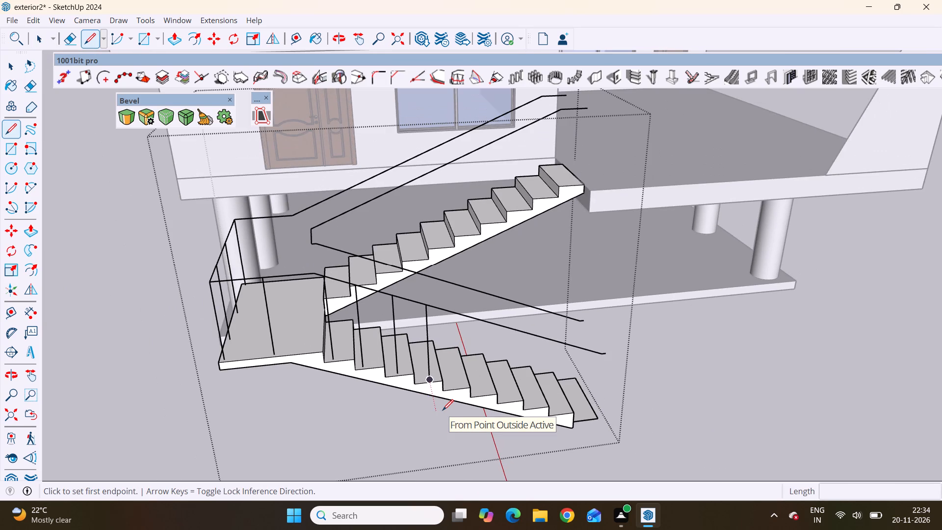
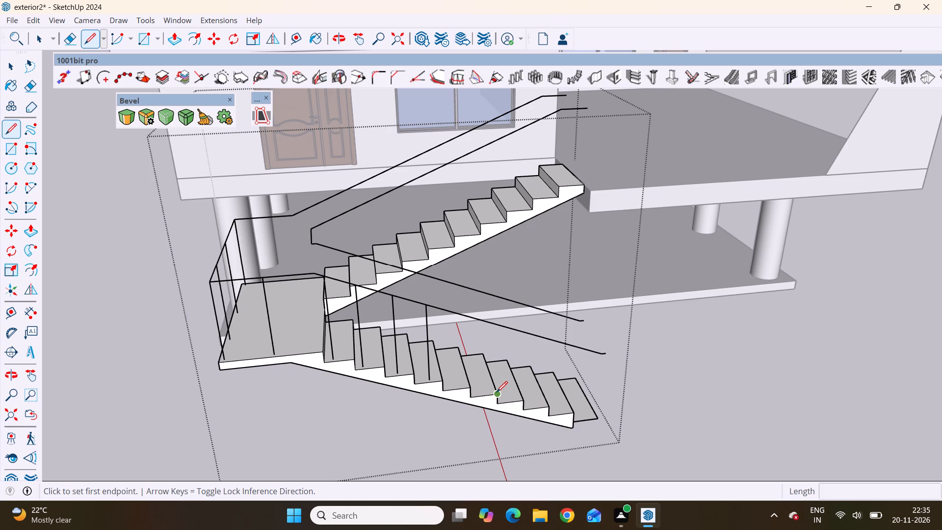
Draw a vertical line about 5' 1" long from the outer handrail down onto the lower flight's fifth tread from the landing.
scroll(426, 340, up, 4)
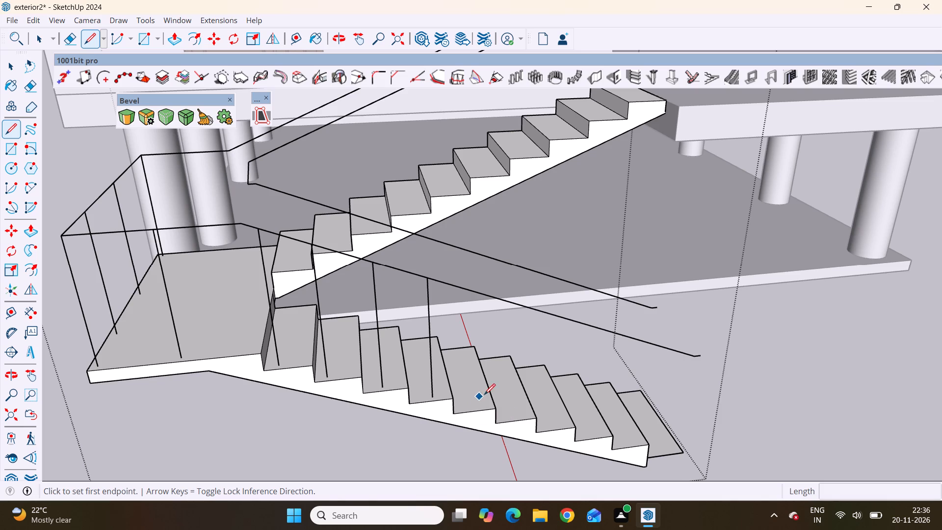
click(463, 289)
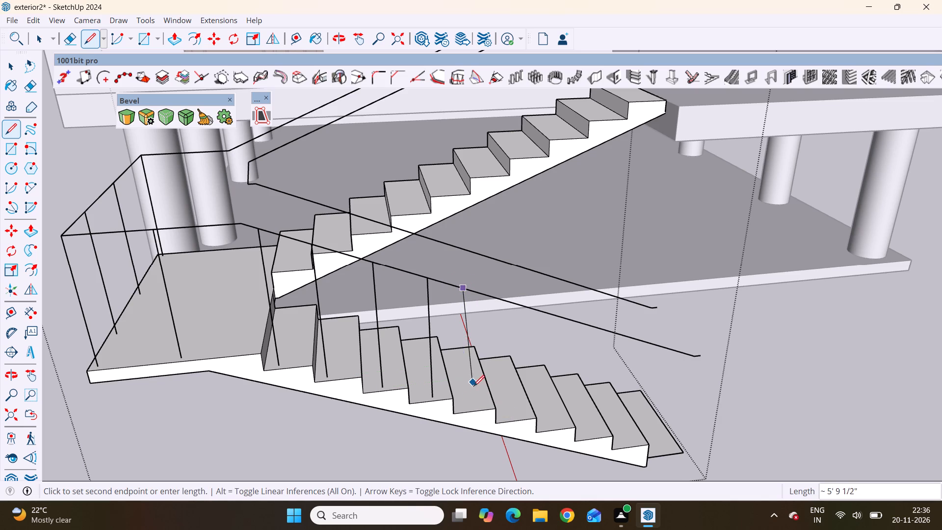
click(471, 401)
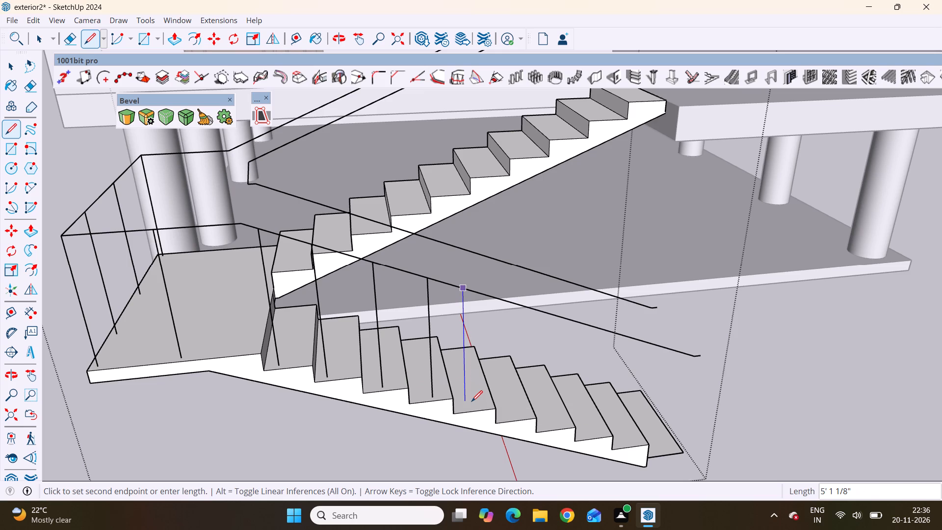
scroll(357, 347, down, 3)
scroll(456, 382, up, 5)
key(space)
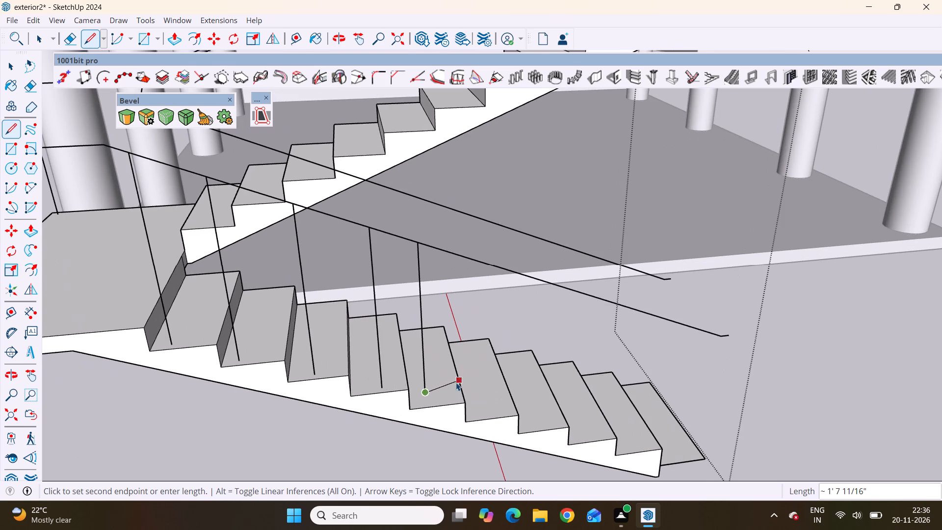
Draw a vertical line about 5' 5" long from the outer handrail down onto the lower flight's sixth tread from the landing.
scroll(327, 342, down, 4)
middle_drag(420, 367, 411, 394)
scroll(413, 390, up, 5)
key(l)
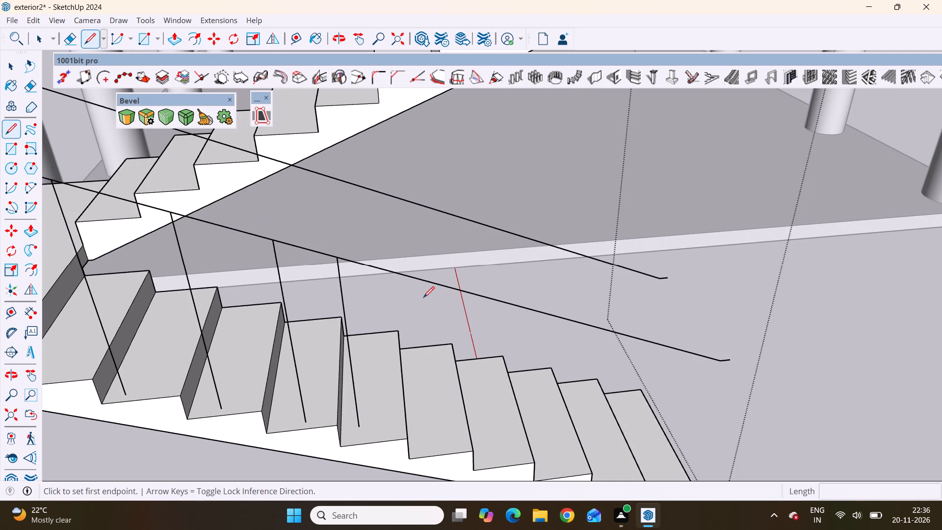
scroll(421, 282, down, 5)
middle_drag(408, 394, 412, 358)
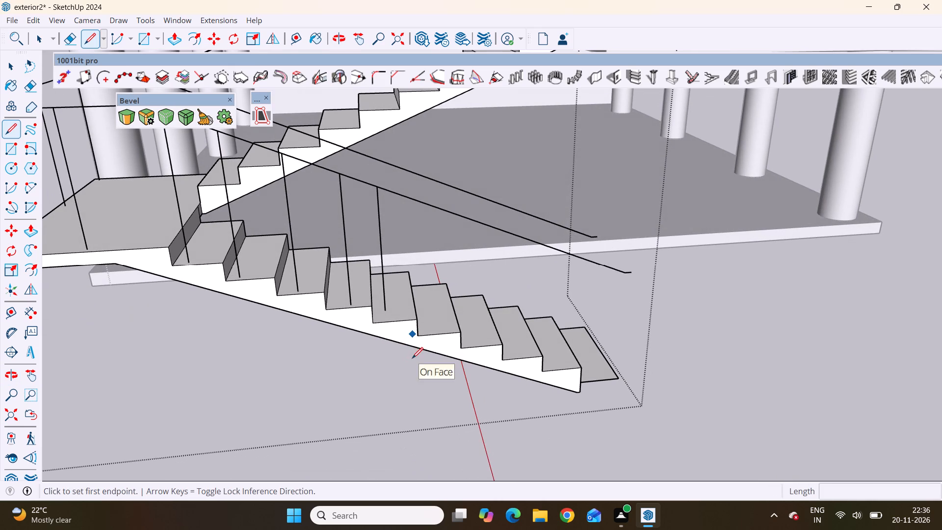
click(426, 208)
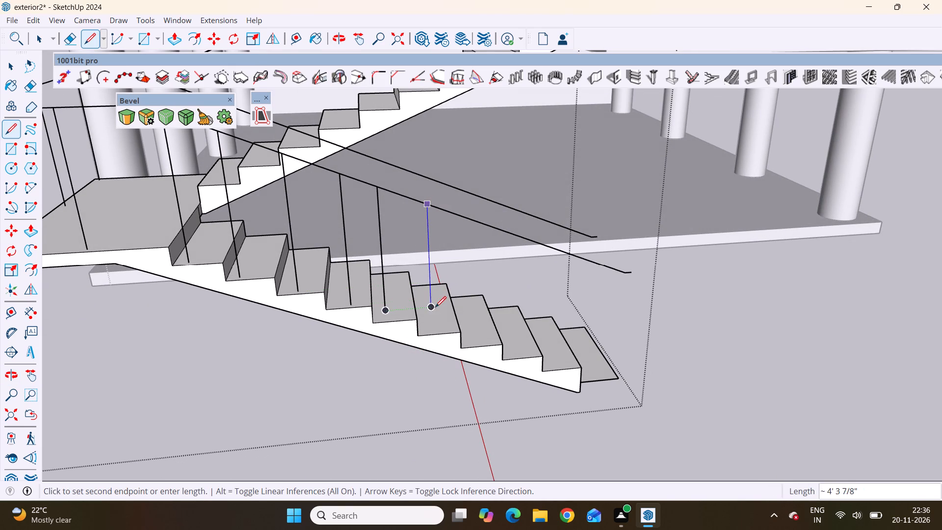
scroll(434, 322, up, 4)
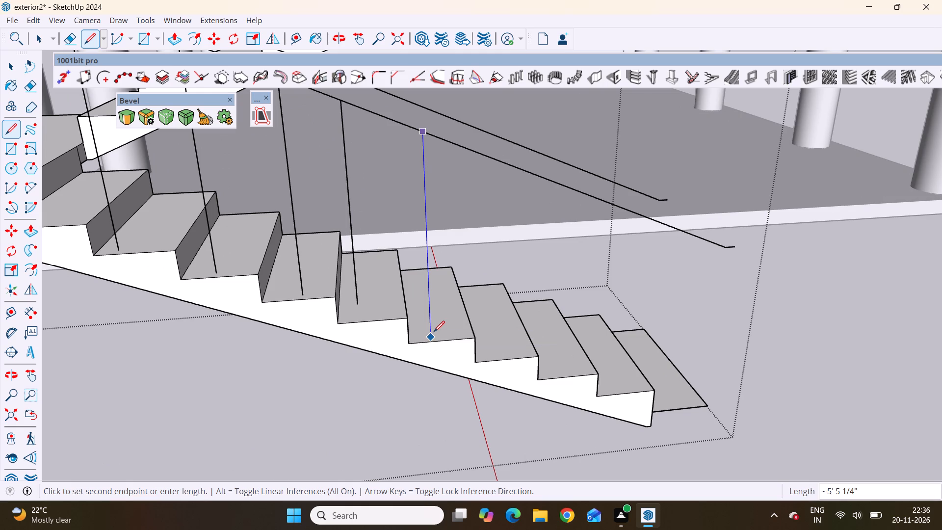
click(434, 332)
scroll(439, 288, down, 6)
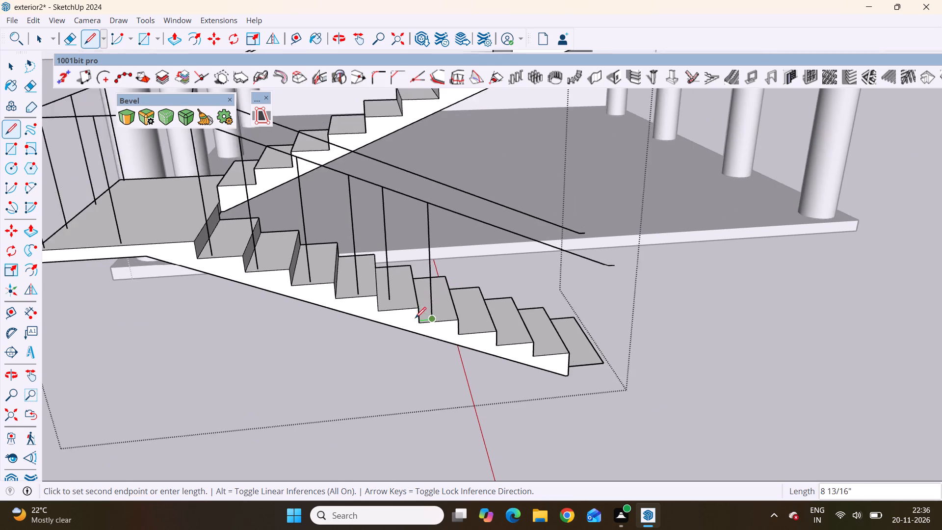
middle_drag(415, 334, 422, 369)
scroll(422, 369, up, 1)
key(space)
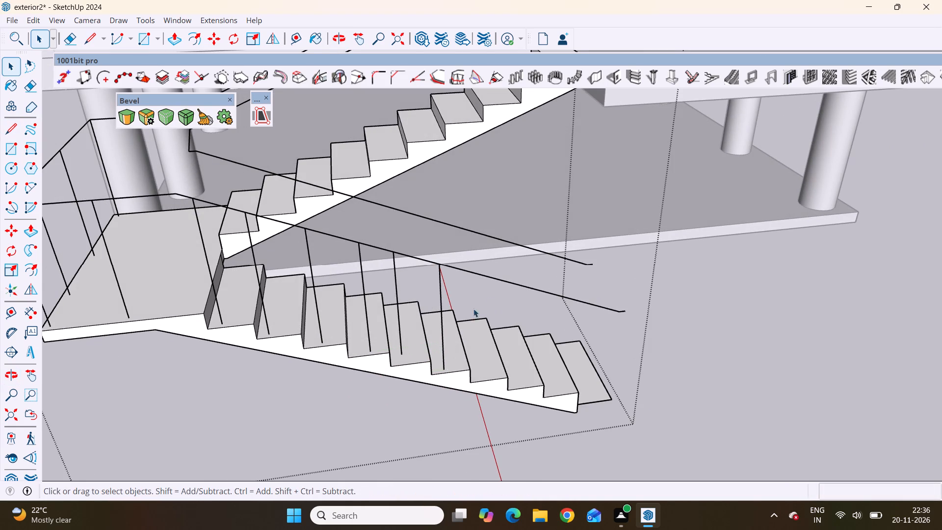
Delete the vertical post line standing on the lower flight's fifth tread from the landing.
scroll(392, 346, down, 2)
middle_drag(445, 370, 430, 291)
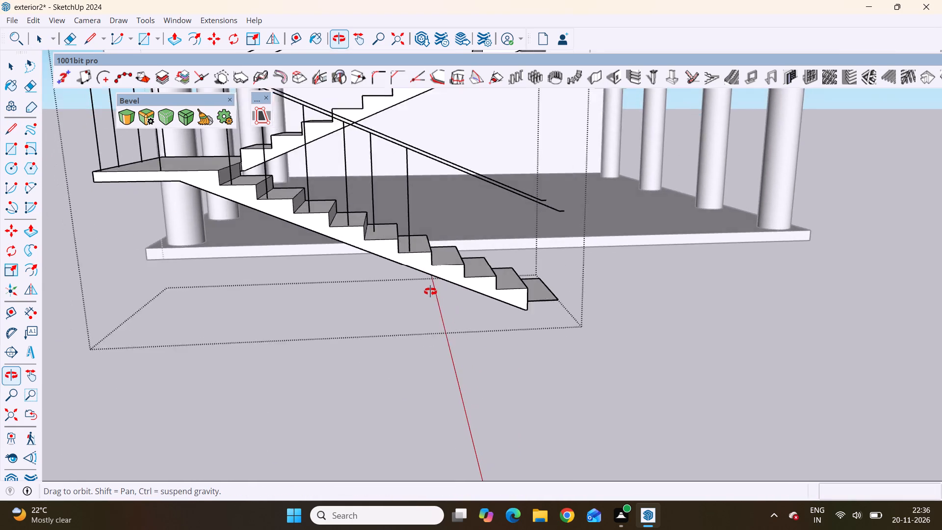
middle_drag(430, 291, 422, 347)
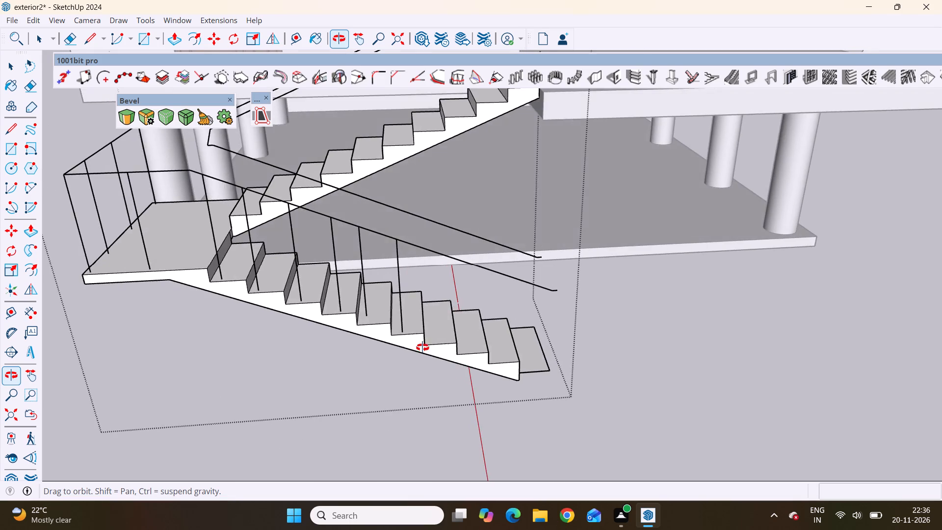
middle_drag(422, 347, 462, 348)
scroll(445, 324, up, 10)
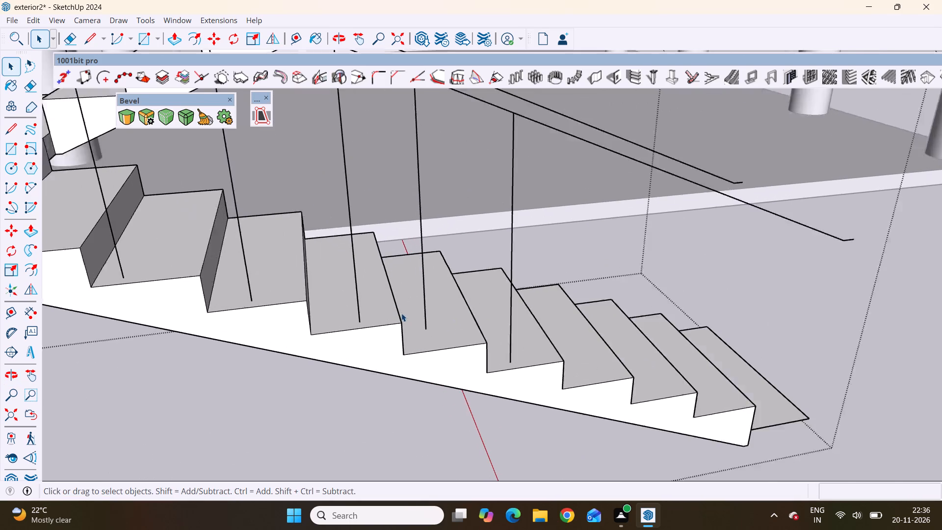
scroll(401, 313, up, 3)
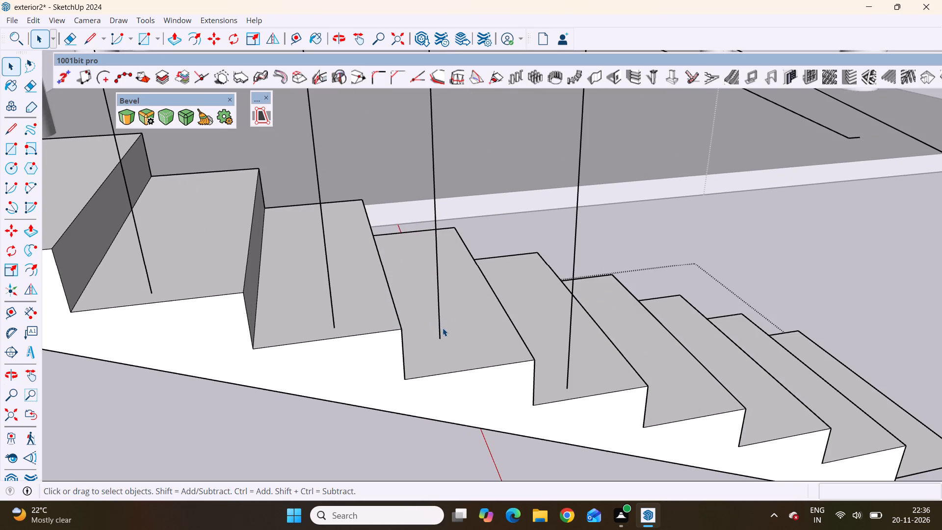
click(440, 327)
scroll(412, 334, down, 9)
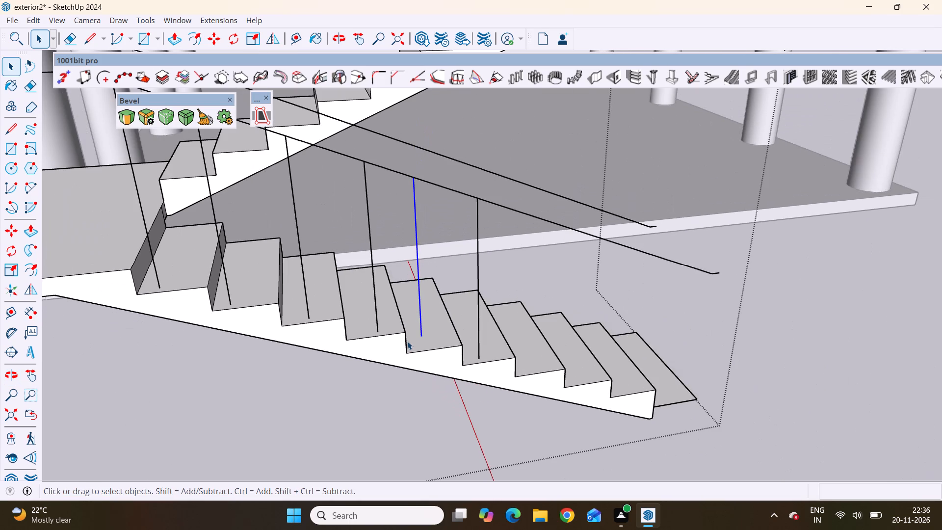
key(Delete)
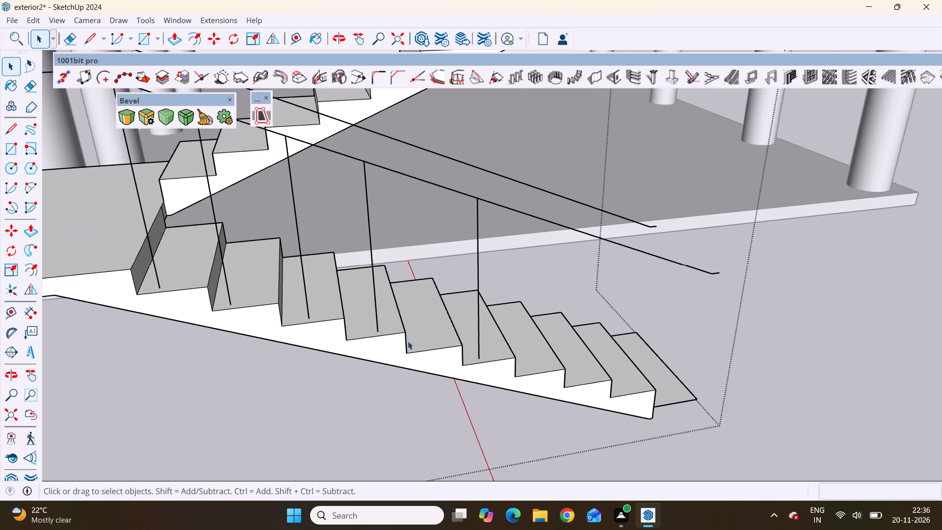
Draw a vertical post line about 5' 5" long from the outer handrail onto the lower flight's fifth tread, near its outer edge.
key(l)
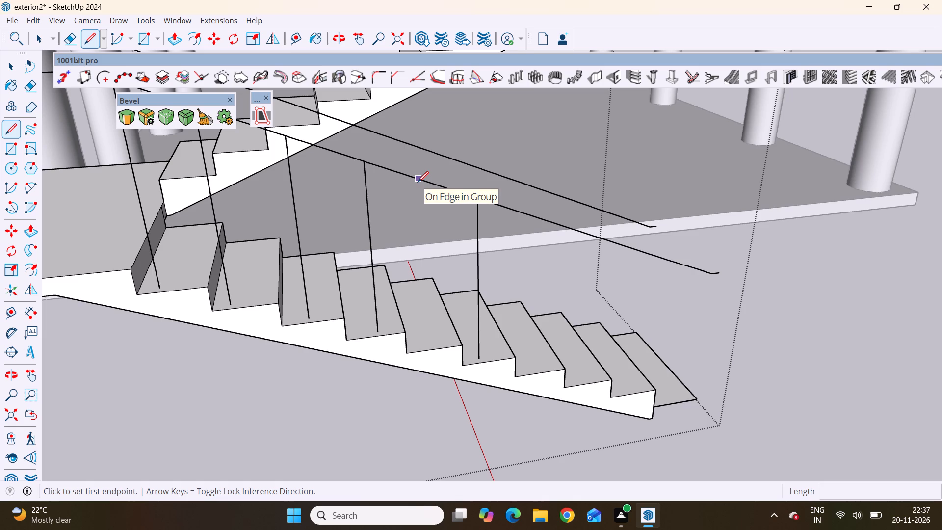
click(418, 182)
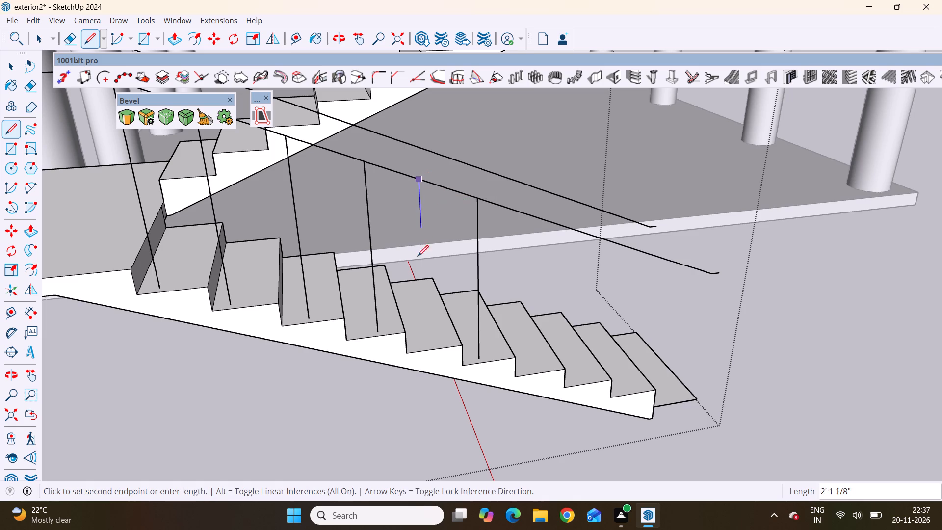
click(431, 341)
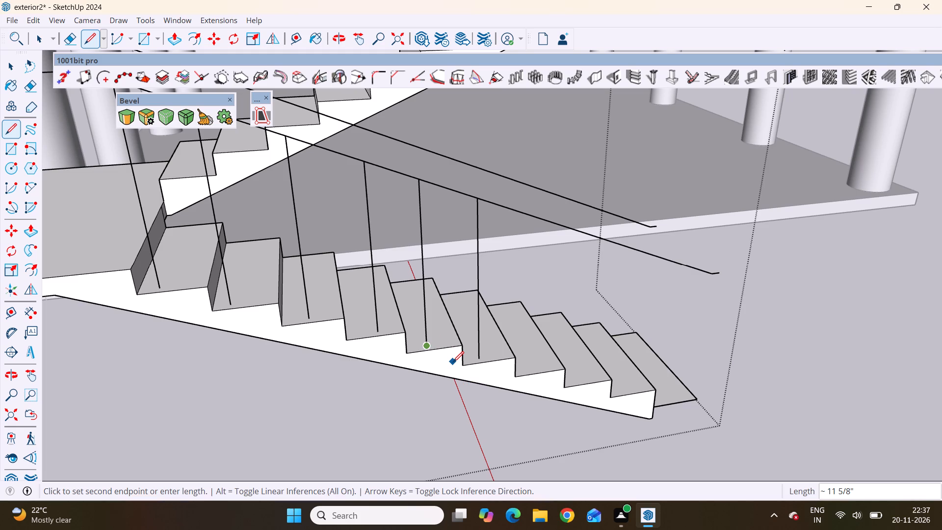
scroll(453, 362, down, 2)
key(space)
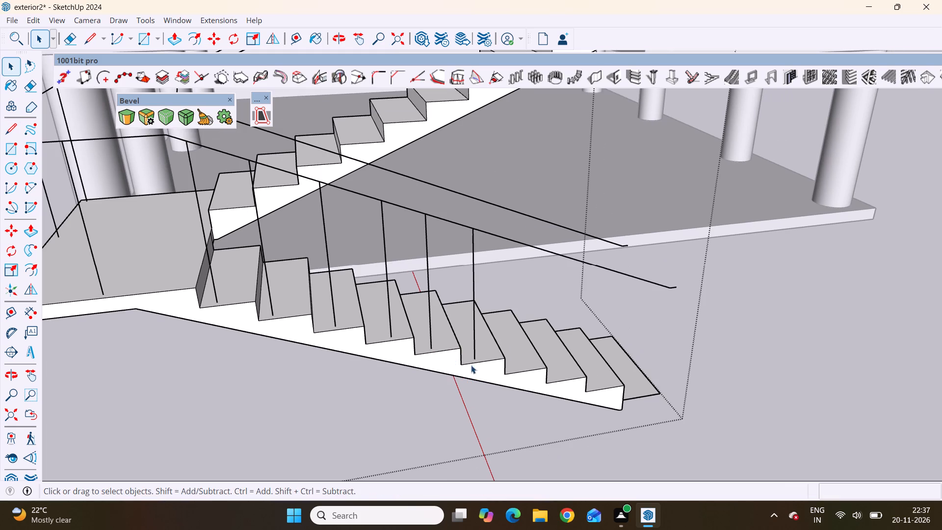
Draw a vertical line about 5' 6" long from the outer handrail down onto the lower flight's seventh tread from the landing.
key(l)
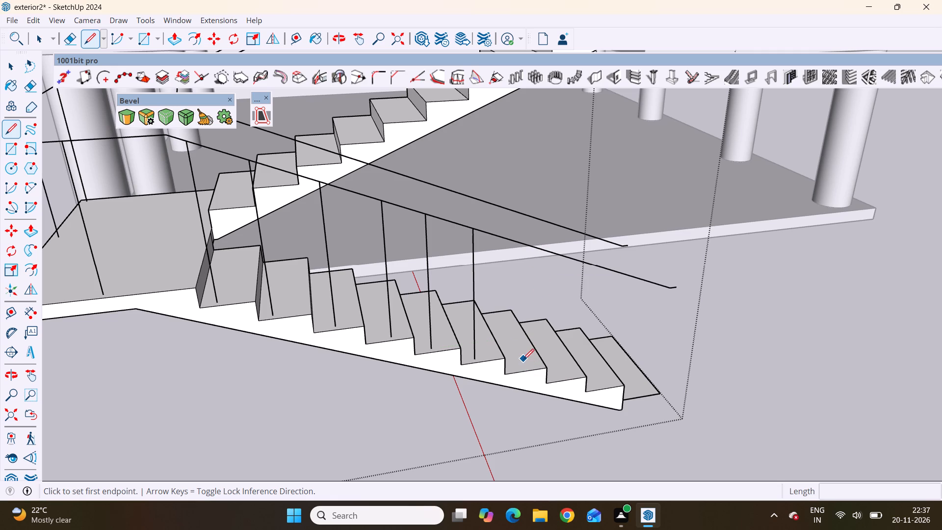
click(516, 244)
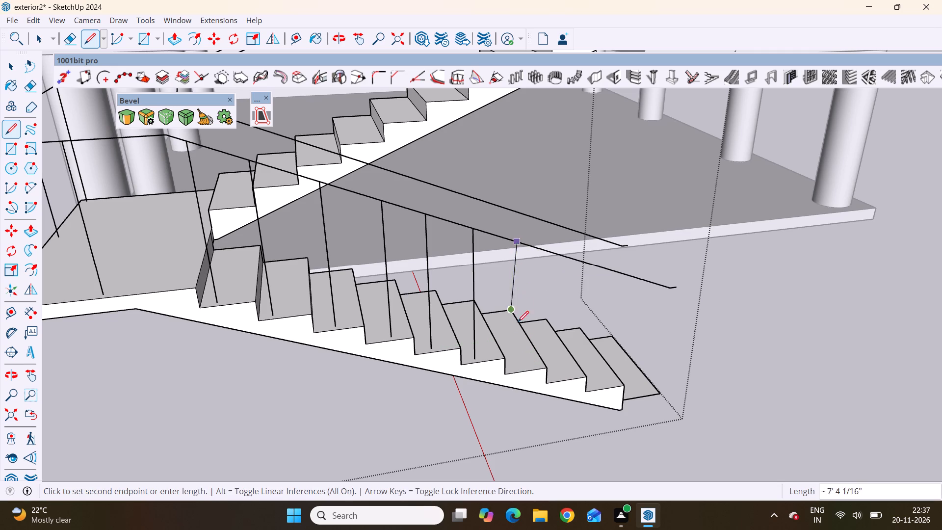
scroll(519, 366, up, 5)
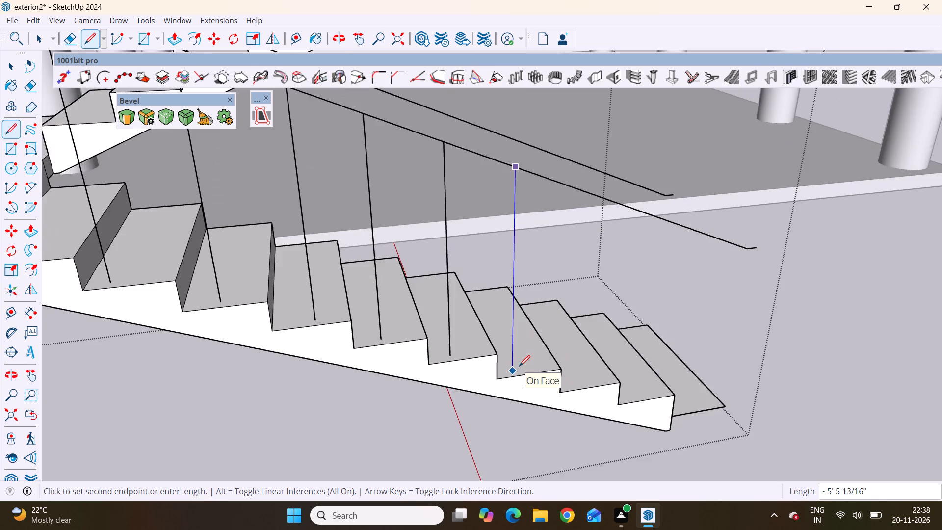
scroll(519, 366, up, 4)
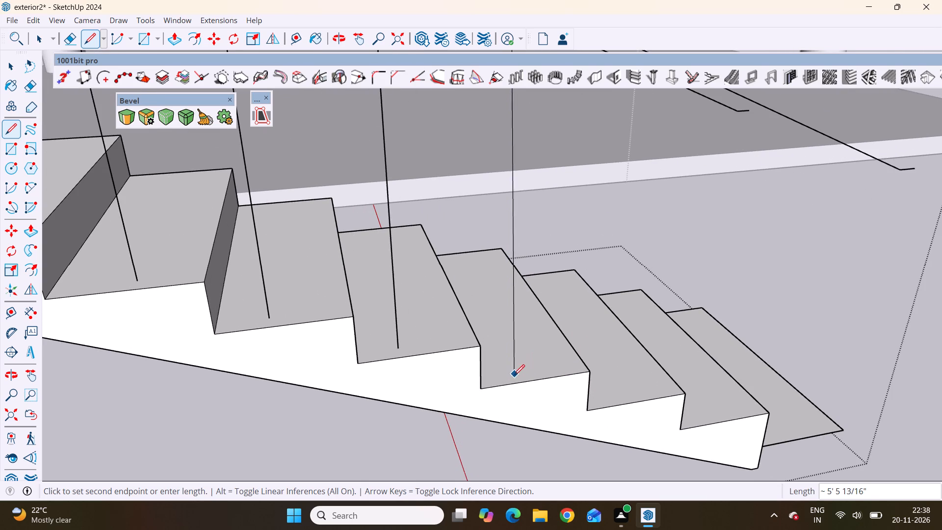
click(511, 376)
scroll(424, 337, down, 9)
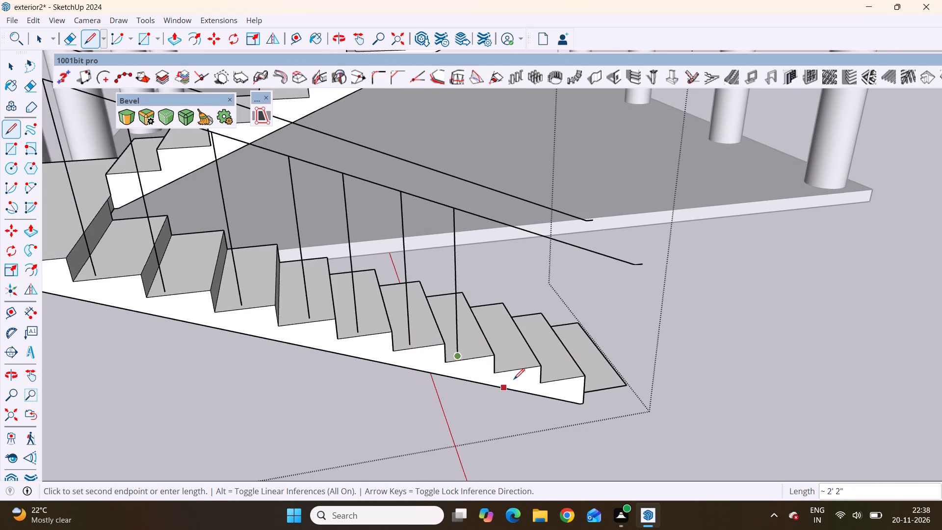
scroll(523, 361, up, 2)
key(space)
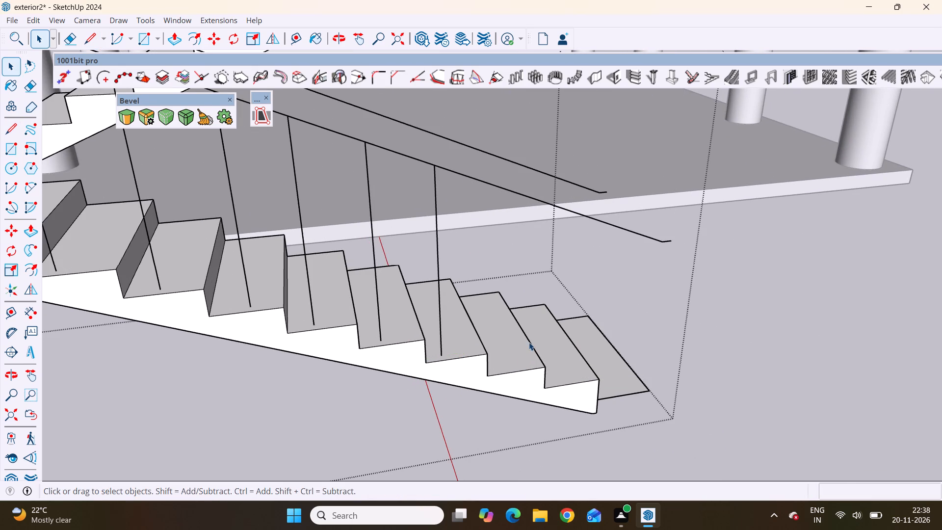
Draw a vertical line about 5' 4" long from the outer handrail down onto the lower flight's eighth tread from the landing.
key(l)
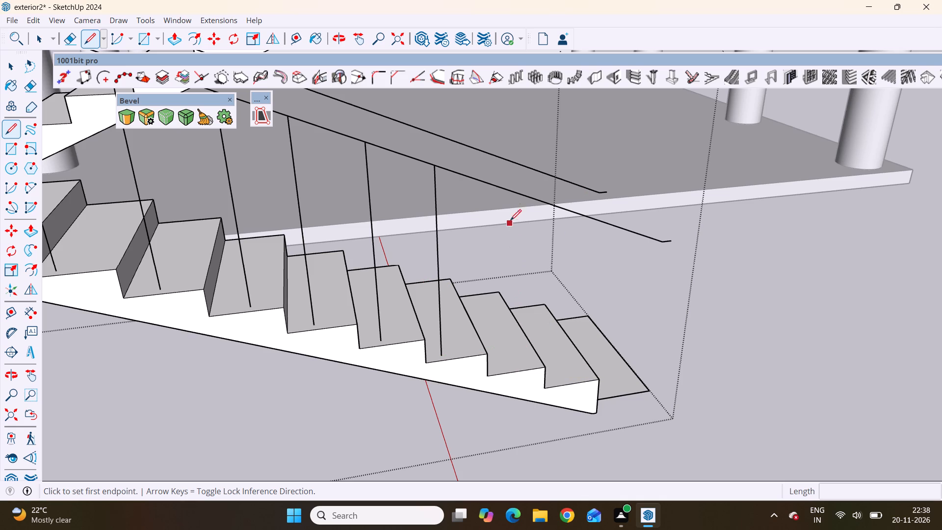
click(517, 193)
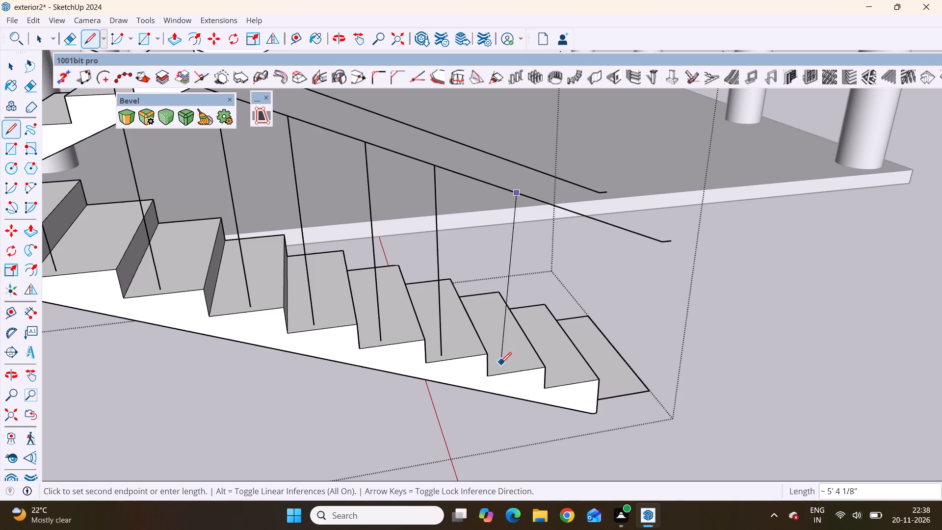
click(511, 369)
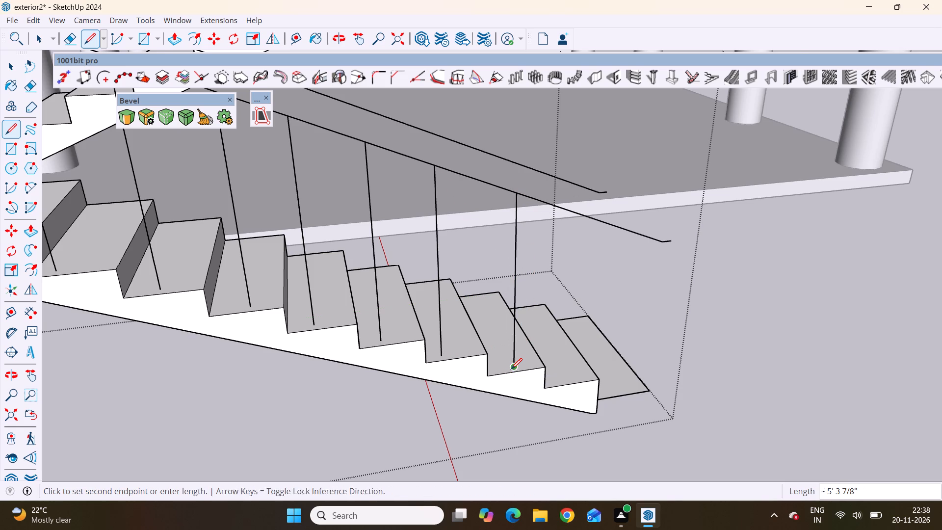
scroll(355, 313, down, 5)
scroll(389, 360, down, 1)
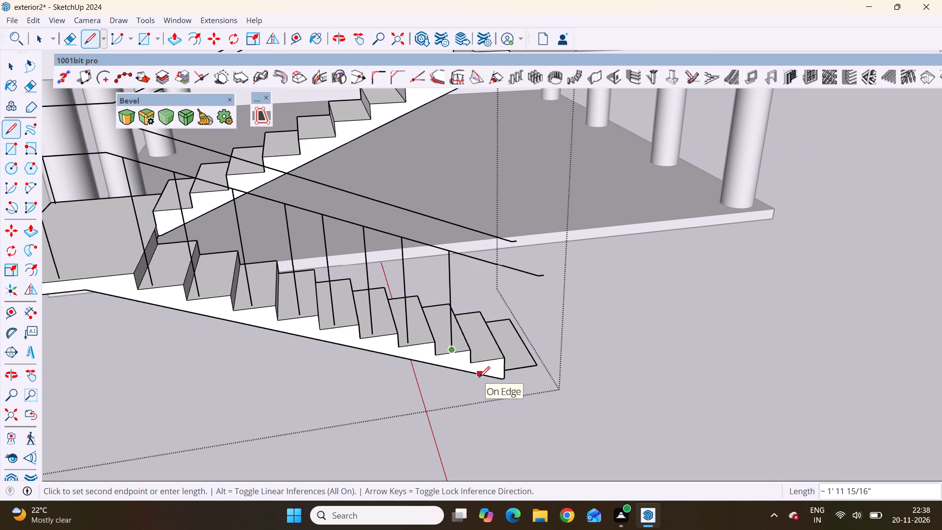
key(space)
Push/pull the lower flight's flat bottom tread face downward about 6" to give it thickness matching the stair's lower end.
scroll(501, 325, down, 6)
middle_drag(486, 344, 439, 196)
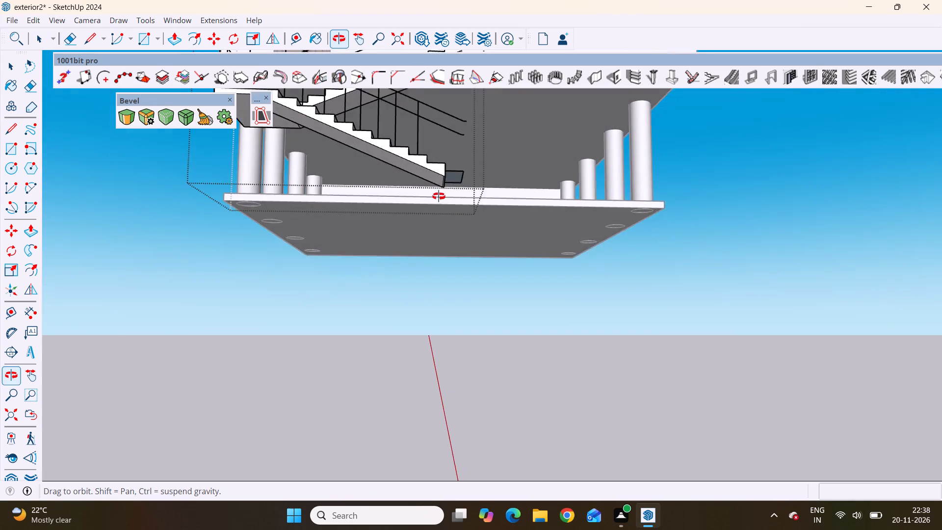
middle_drag(439, 196, 456, 205)
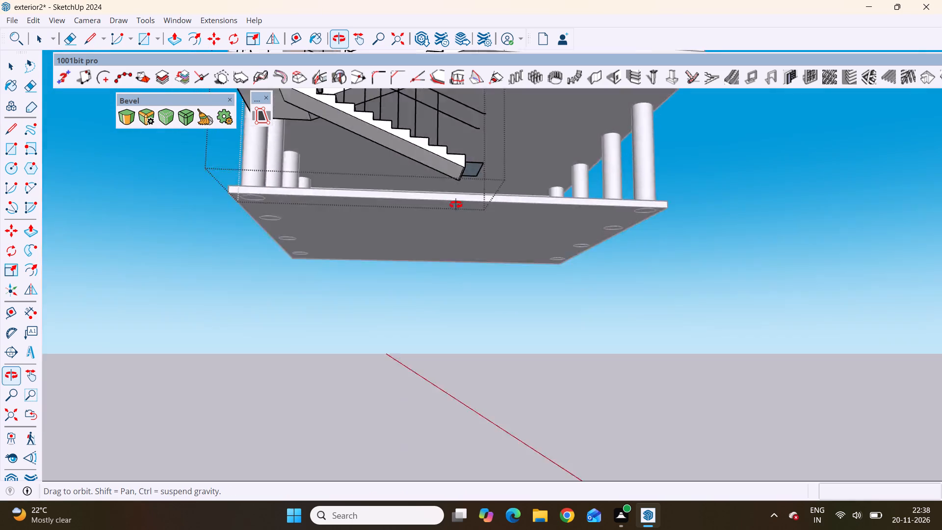
middle_drag(456, 205, 402, 229)
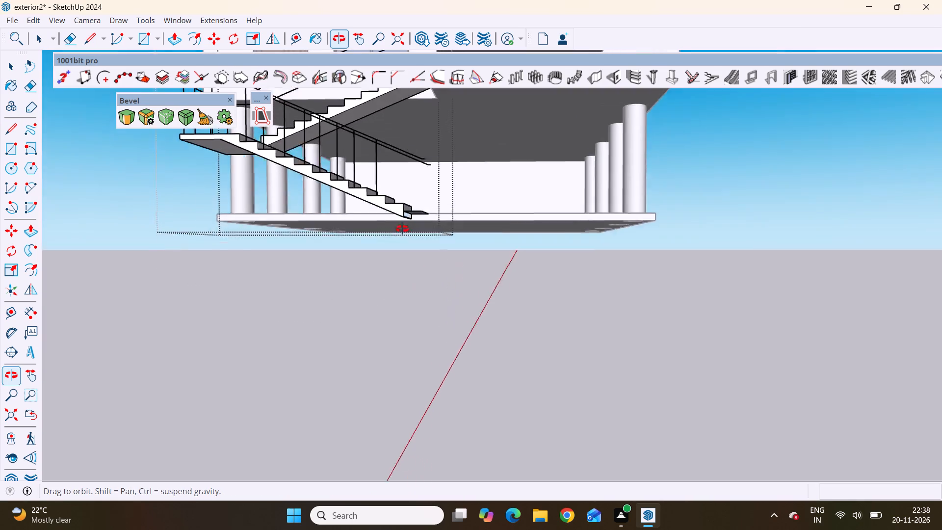
middle_drag(402, 229, 402, 209)
scroll(405, 195, up, 9)
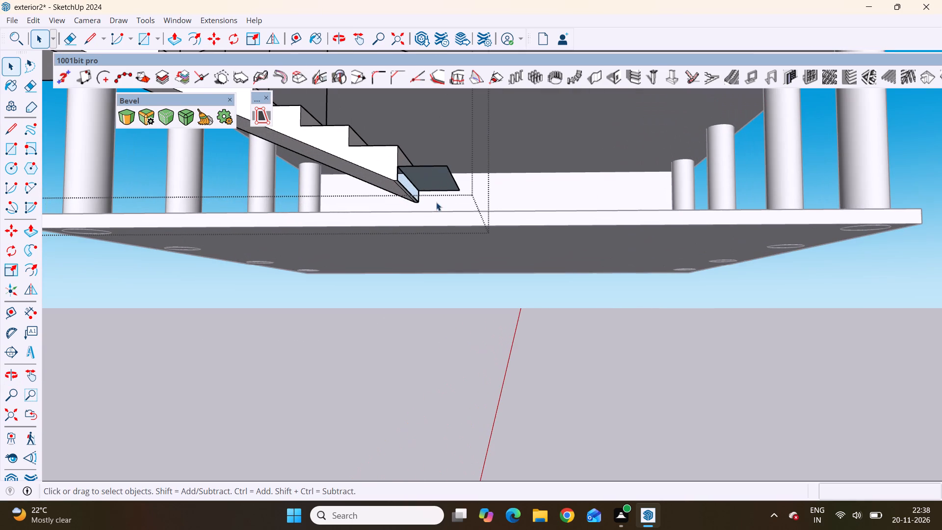
click(439, 184)
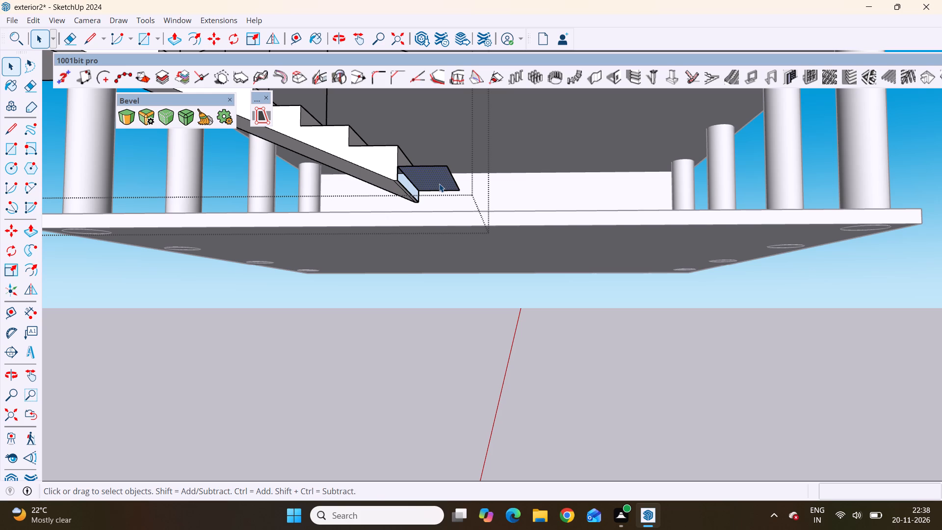
key(p)
click(439, 184)
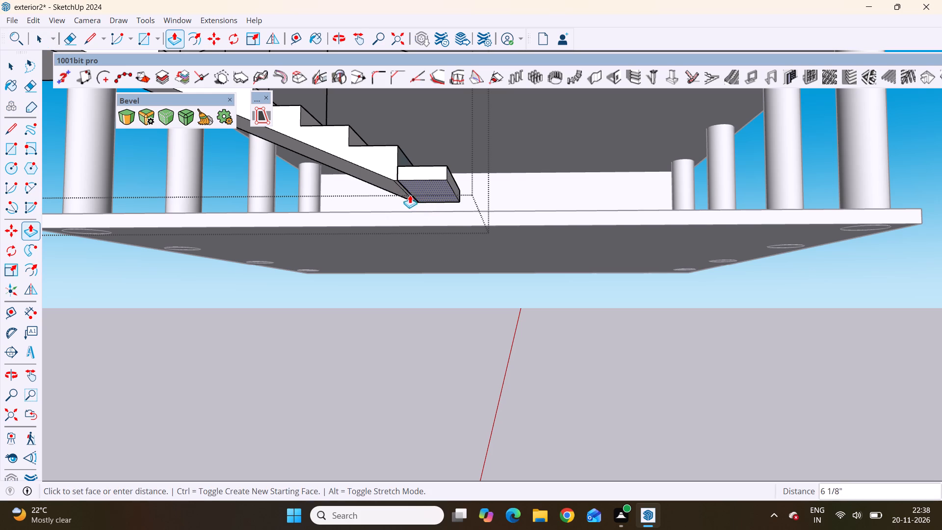
click(392, 183)
scroll(432, 273, down, 4)
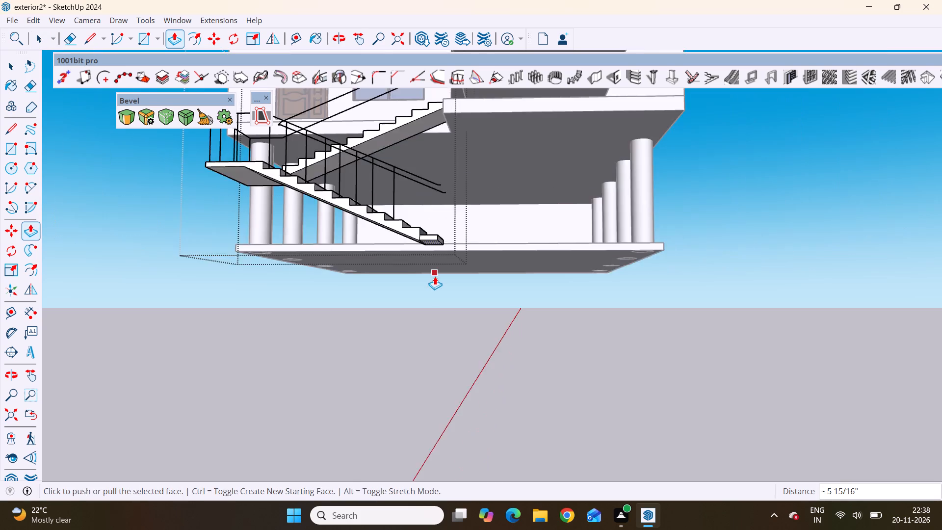
middle_drag(435, 277, 470, 331)
scroll(470, 332, up, 14)
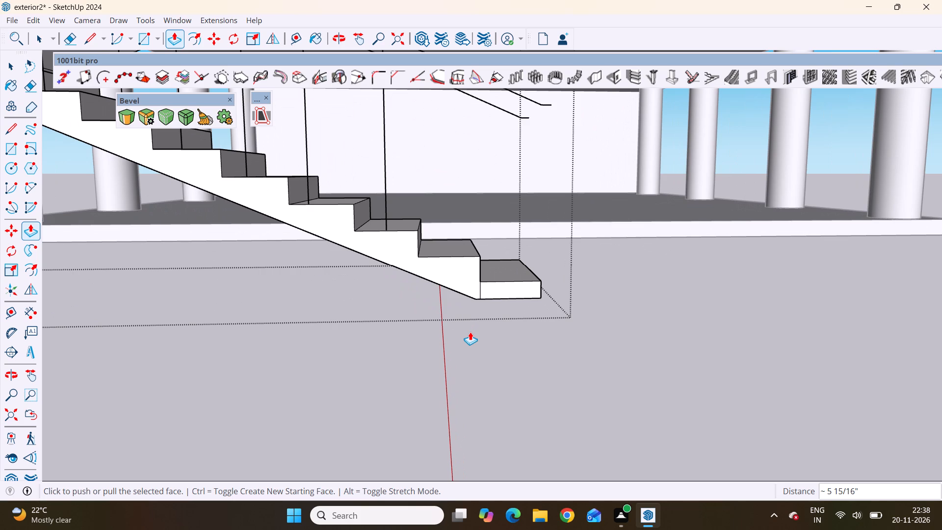
key(space)
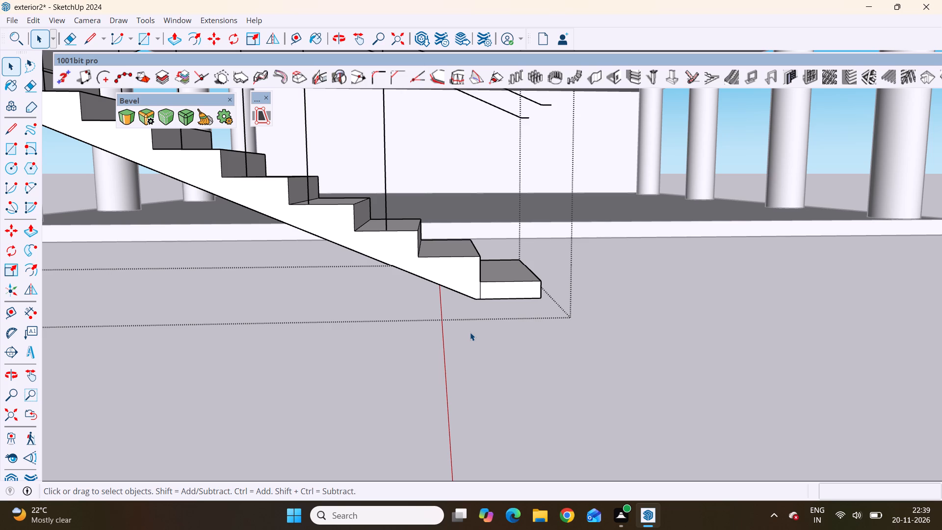
Draw a vertical post line about 5' 4" long from the outer handrail down onto the lower flight's ninth tread from the landing.
scroll(581, 327, down, 4)
scroll(540, 336, down, 3)
scroll(511, 368, down, 5)
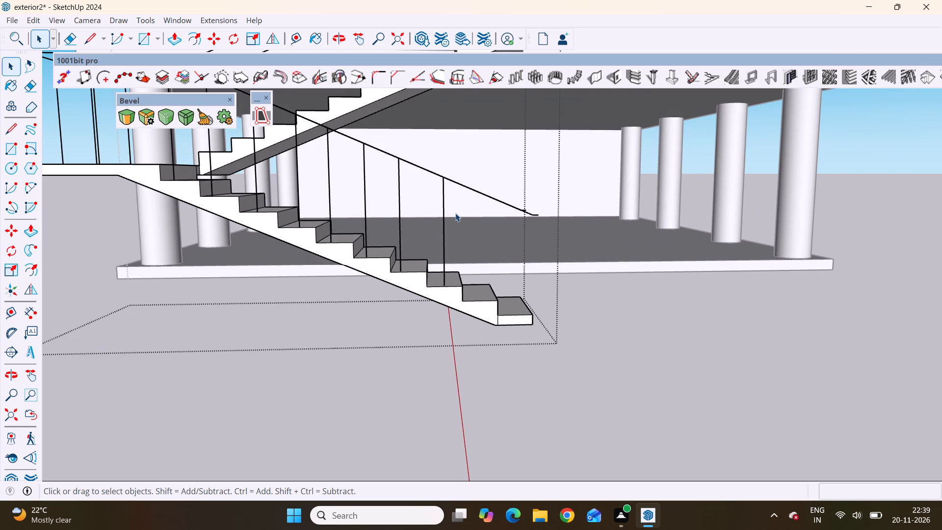
key(l)
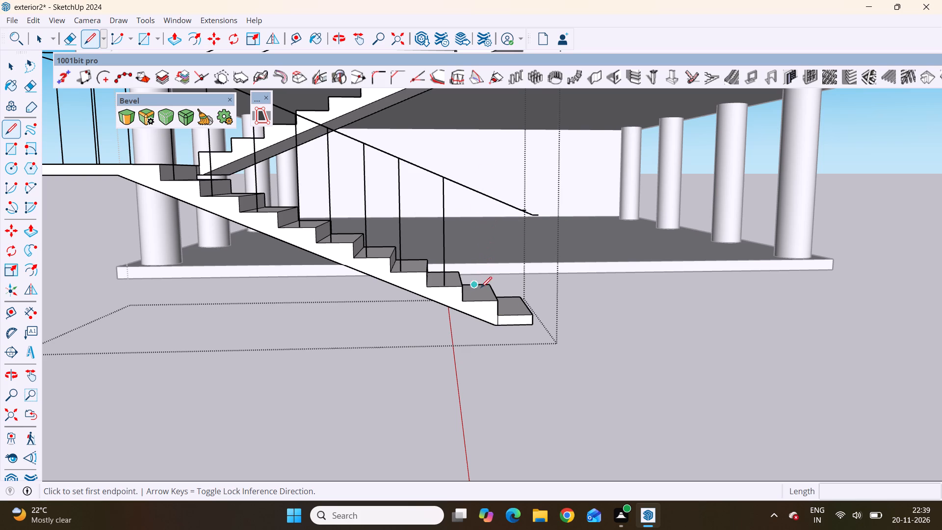
middle_drag(472, 356, 470, 398)
scroll(470, 398, up, 1)
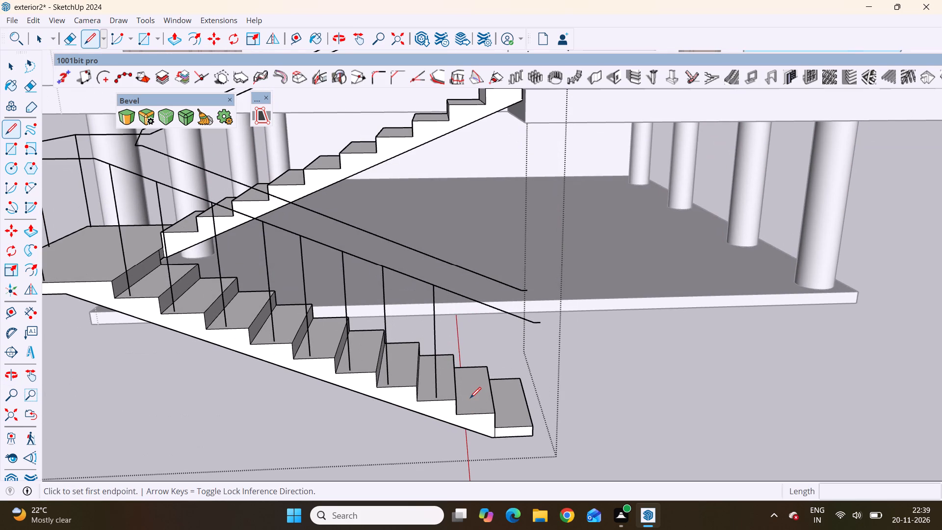
click(473, 405)
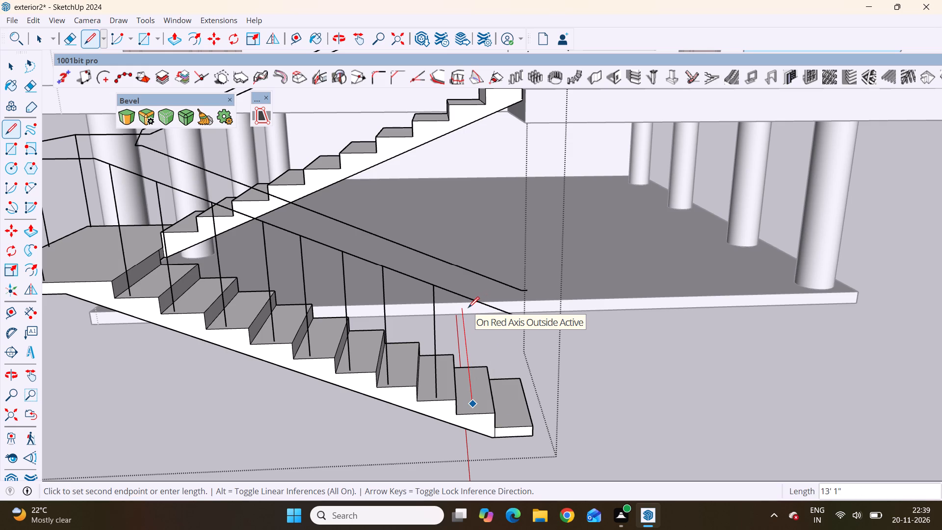
key(space)
key(l)
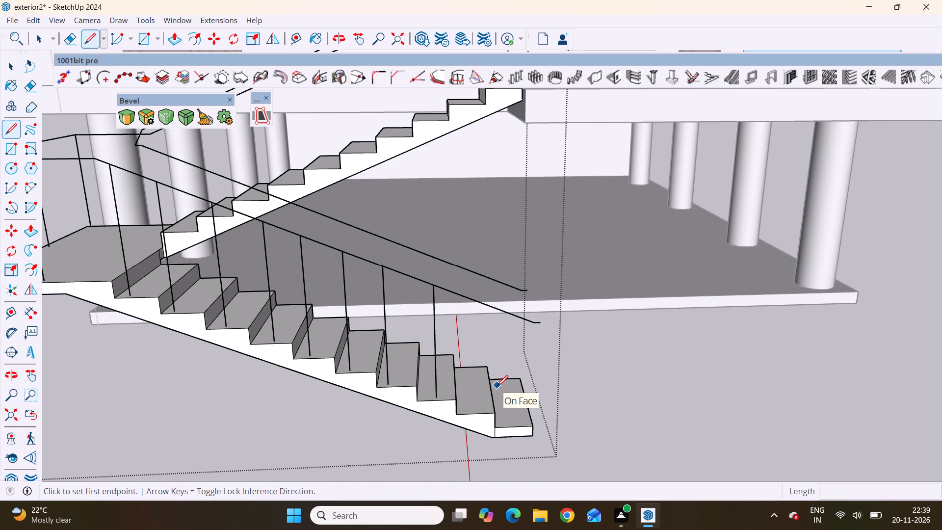
click(473, 303)
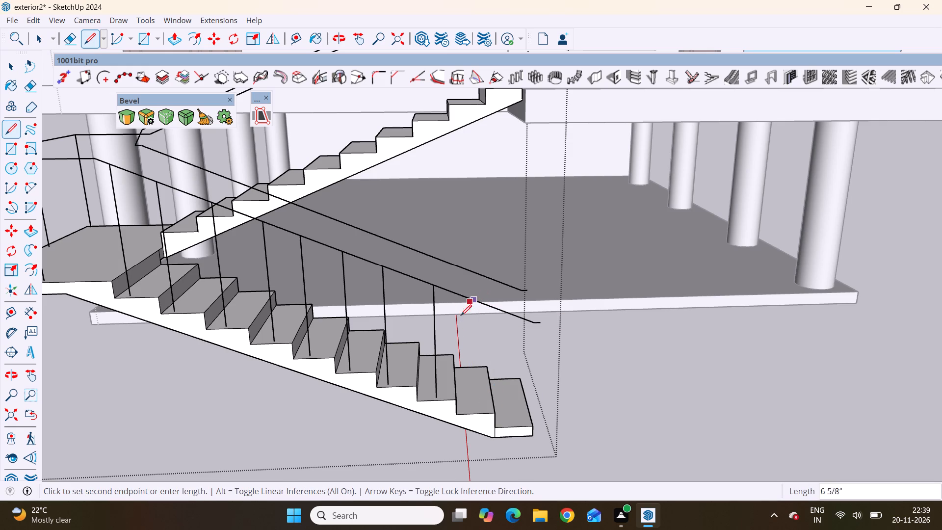
click(472, 407)
scroll(453, 424, up, 7)
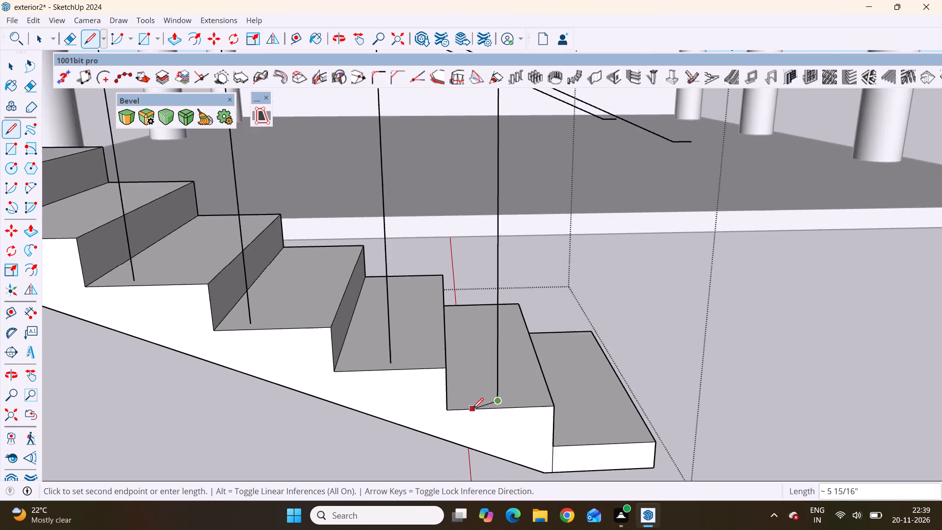
scroll(472, 409, up, 13)
scroll(491, 337, down, 12)
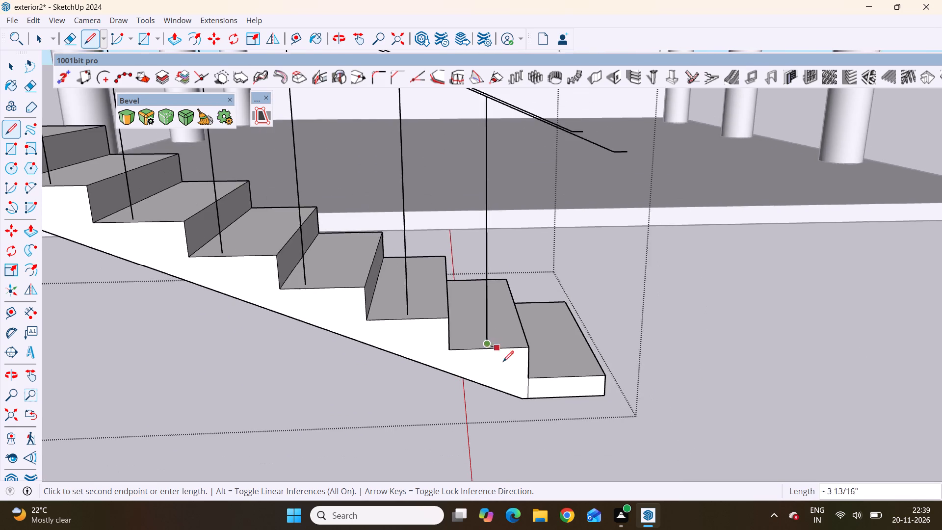
scroll(503, 362, down, 8)
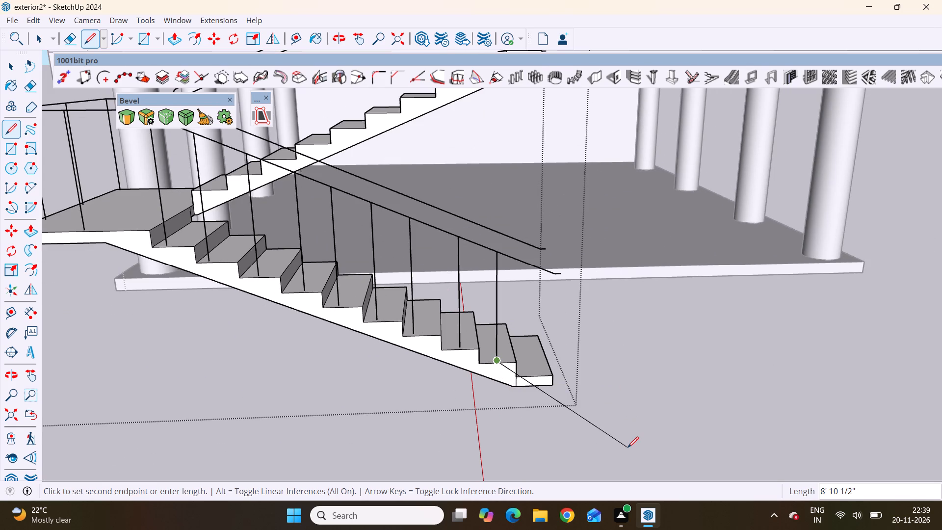
key(space)
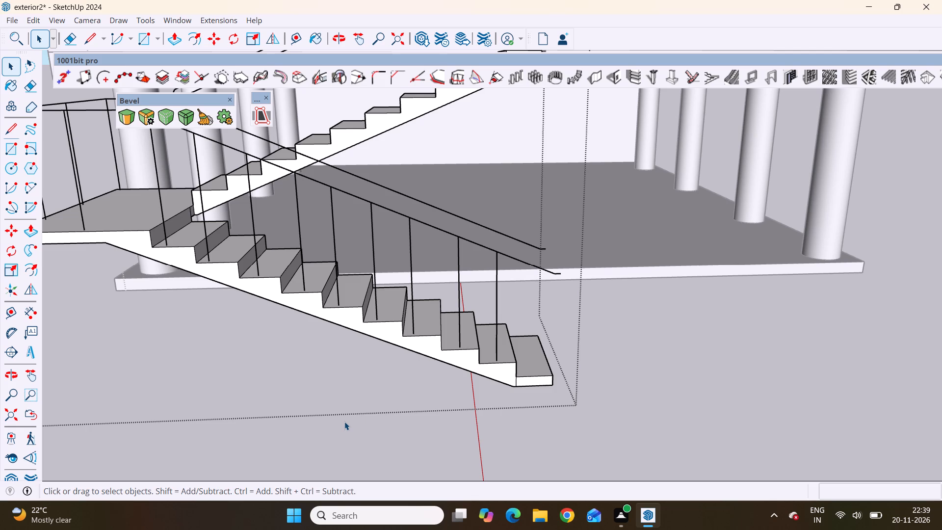
Draw a vertical post line about 5' 4" long from the outer handrail's lower end down onto the lower flight's bottom tread.
scroll(344, 422, down, 2)
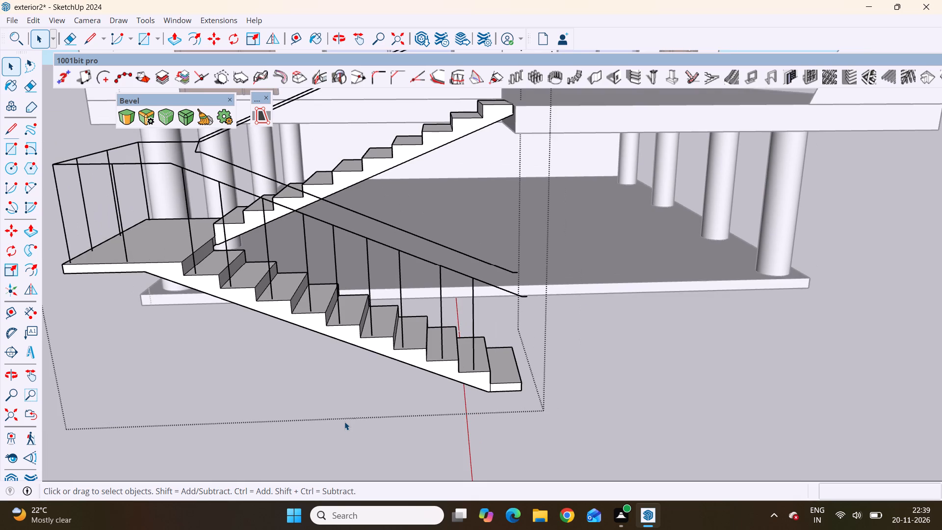
scroll(344, 422, down, 2)
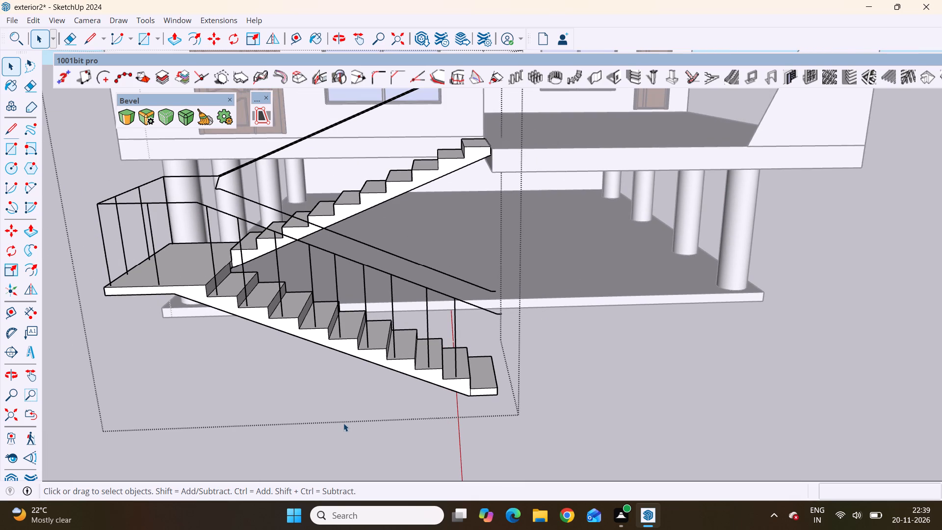
scroll(343, 423, down, 5)
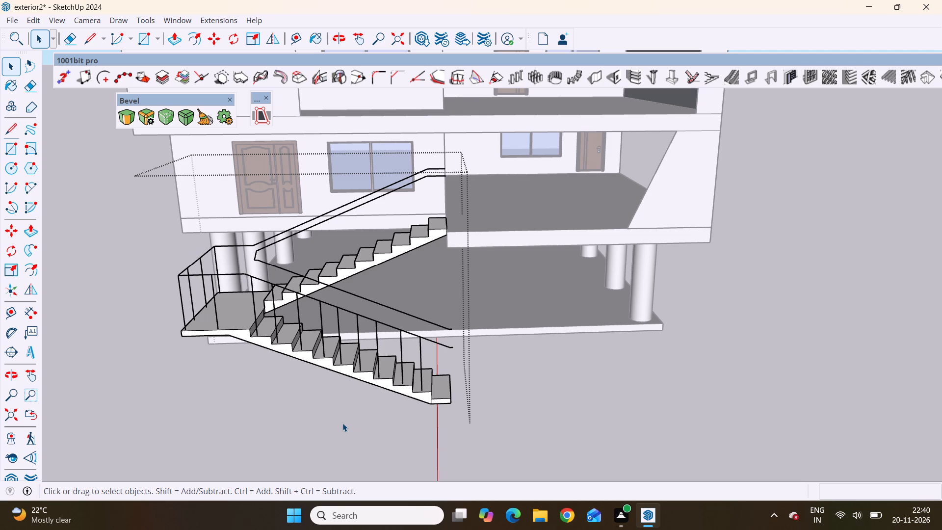
scroll(342, 423, down, 1)
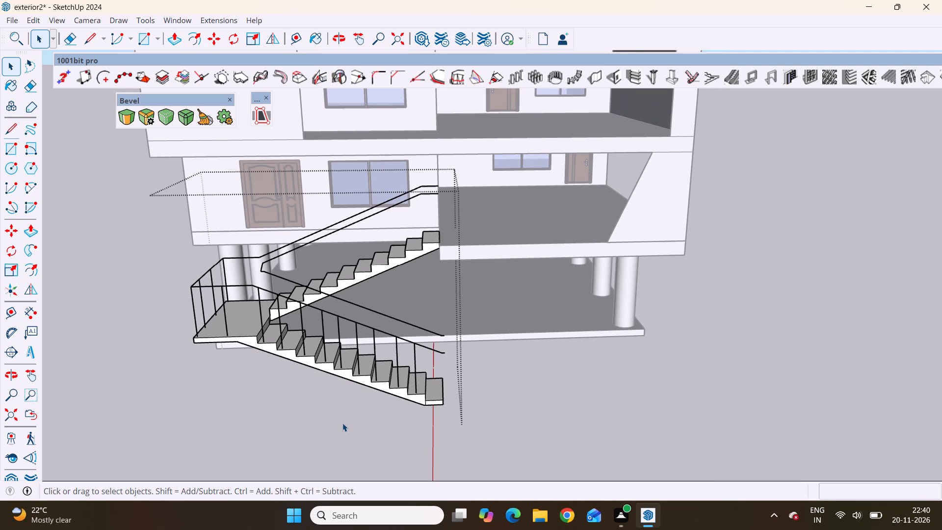
scroll(368, 448, down, 1)
middle_drag(439, 462, 456, 433)
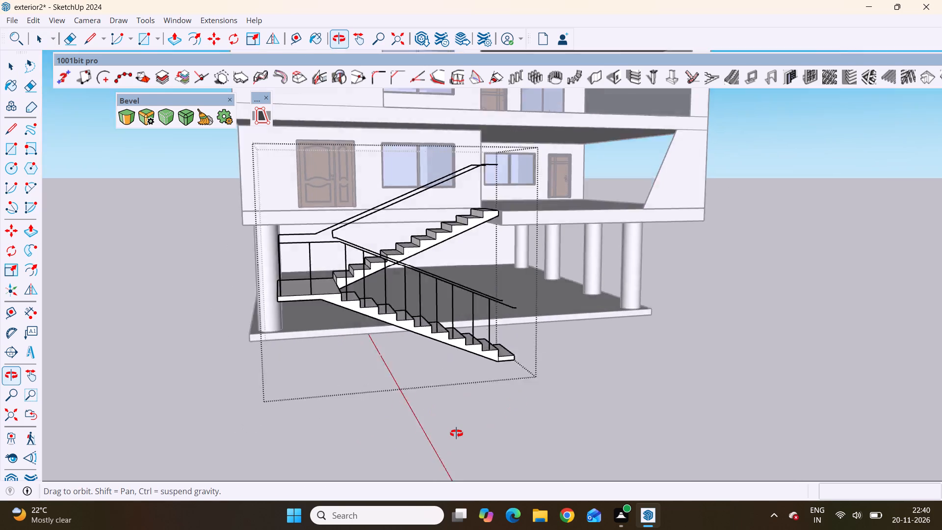
middle_drag(456, 433, 454, 434)
scroll(423, 345, up, 13)
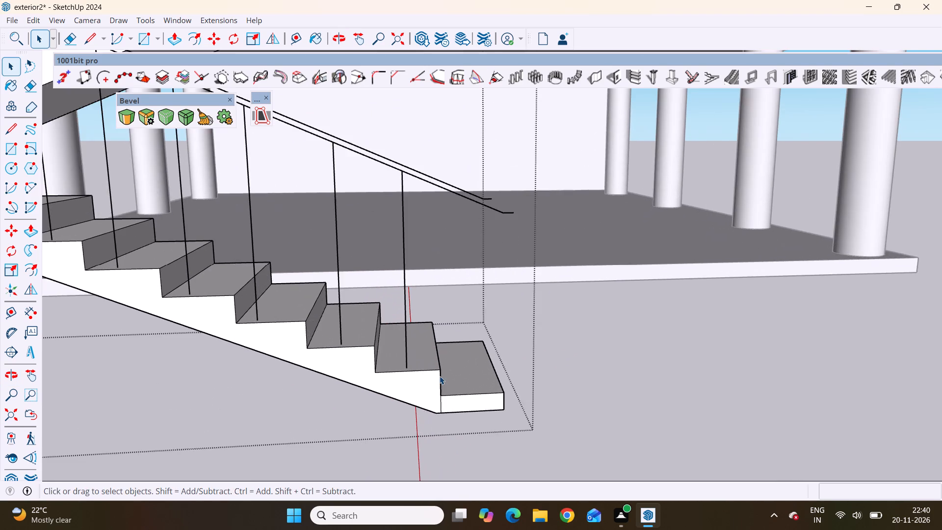
middle_drag(444, 393, 440, 419)
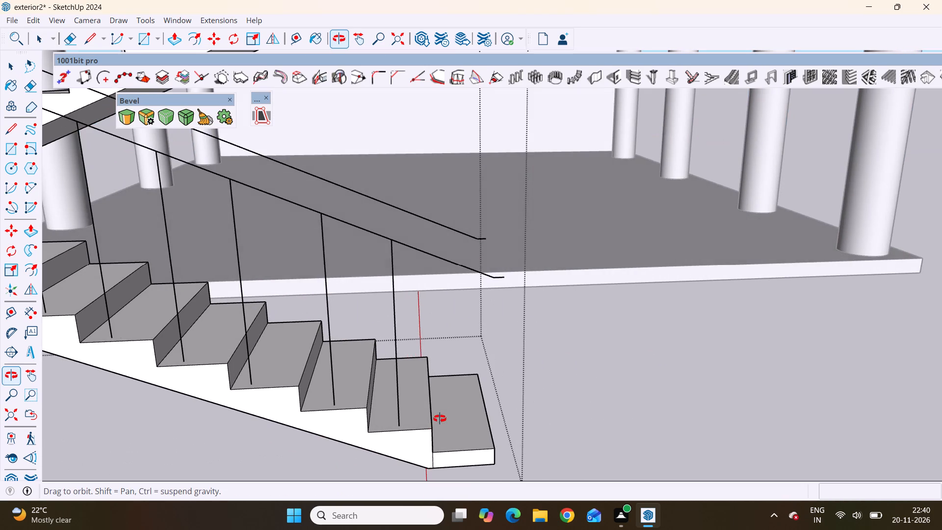
middle_drag(440, 419, 442, 410)
scroll(442, 410, up, 1)
key(l)
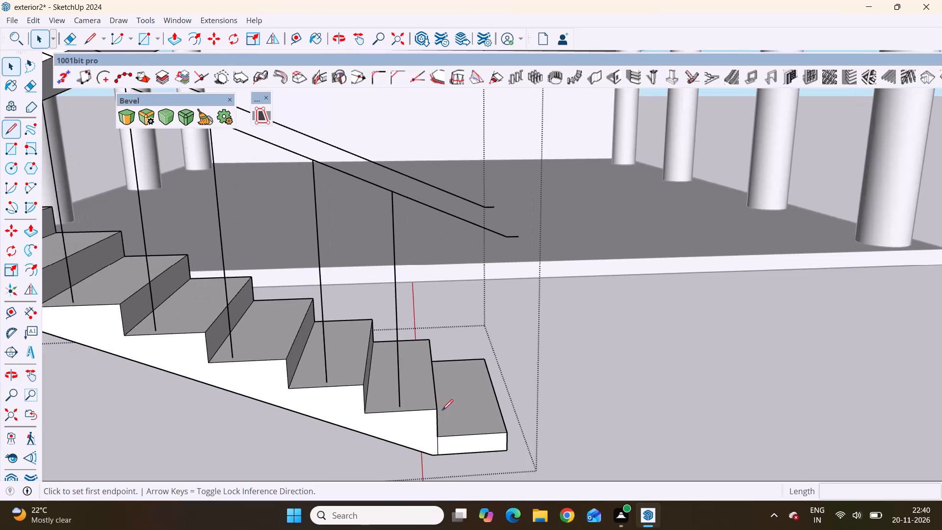
click(468, 221)
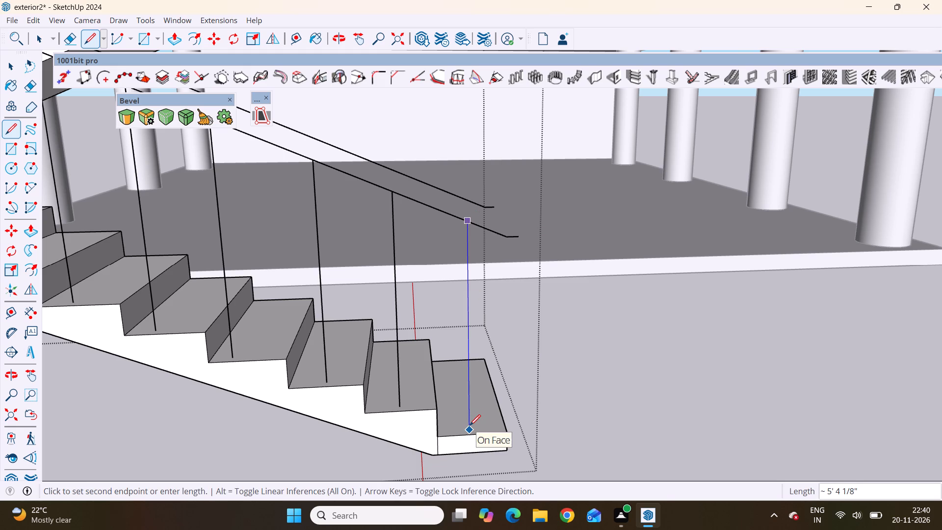
click(470, 425)
scroll(514, 397, down, 4)
middle_drag(530, 410, 484, 403)
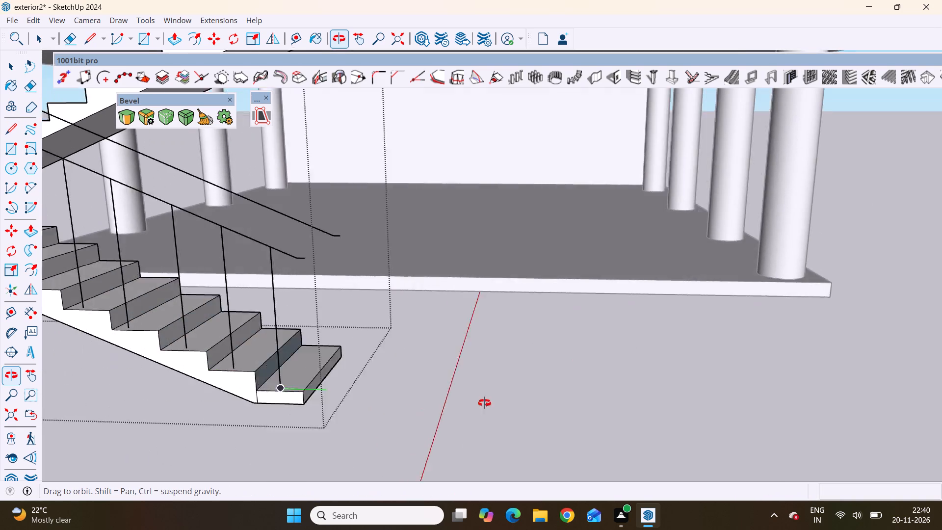
middle_drag(484, 403, 566, 428)
key(space)
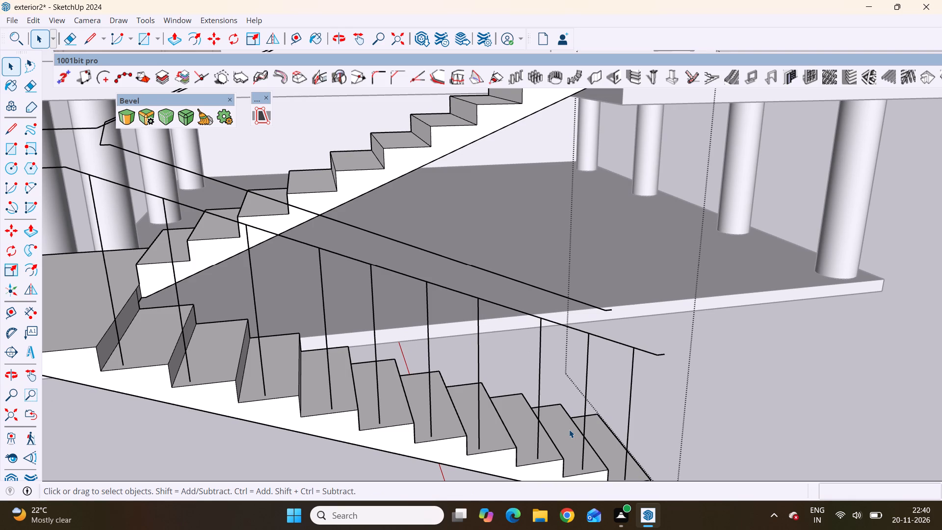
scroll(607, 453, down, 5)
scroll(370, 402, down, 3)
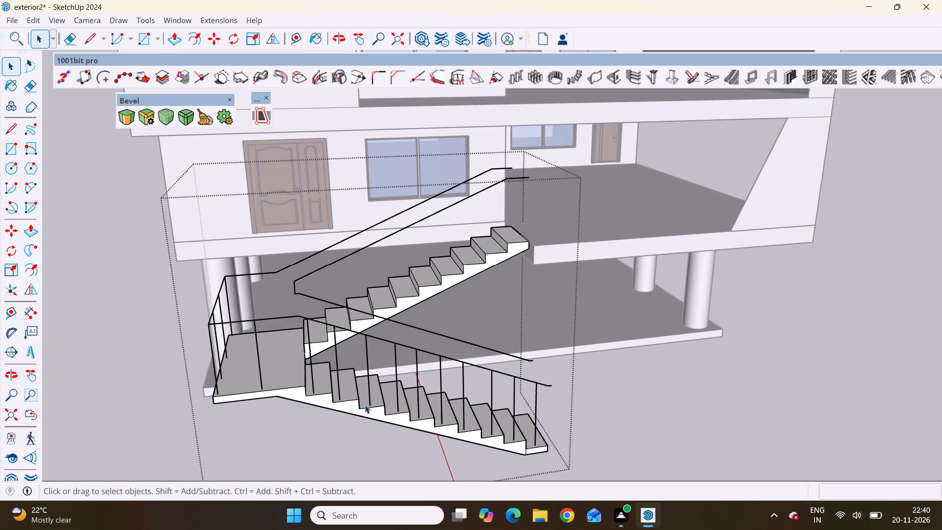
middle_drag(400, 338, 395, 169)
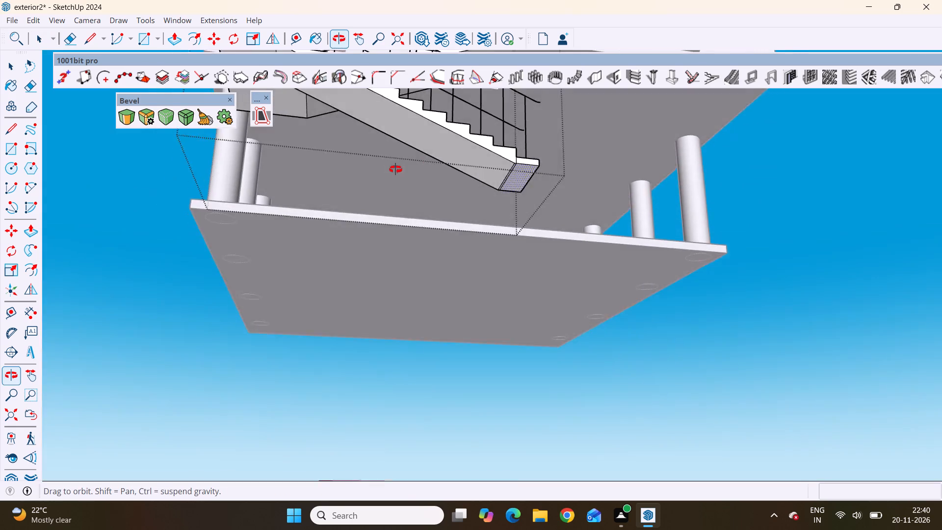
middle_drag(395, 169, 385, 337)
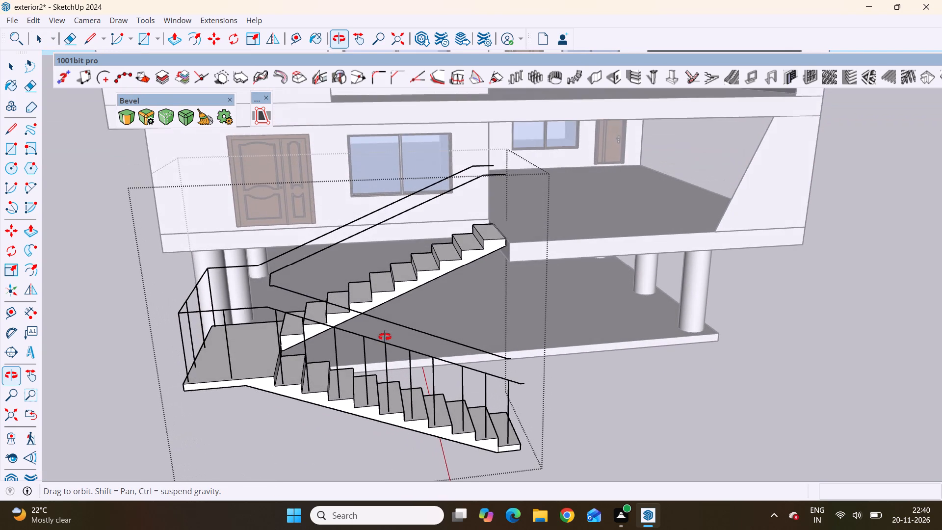
Exit editing of the staircase group so that the whole building model is active.
middle_drag(385, 337, 385, 337)
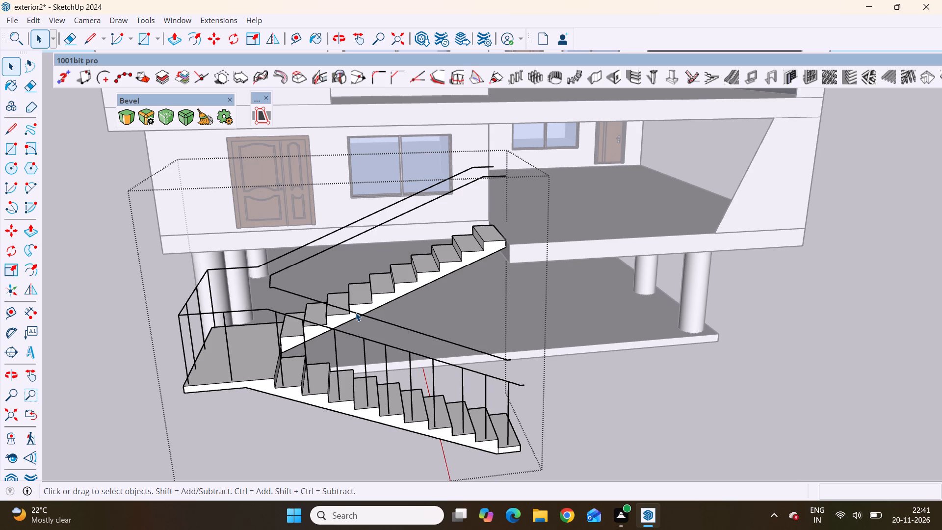
scroll(398, 245, down, 2)
scroll(524, 390, up, 3)
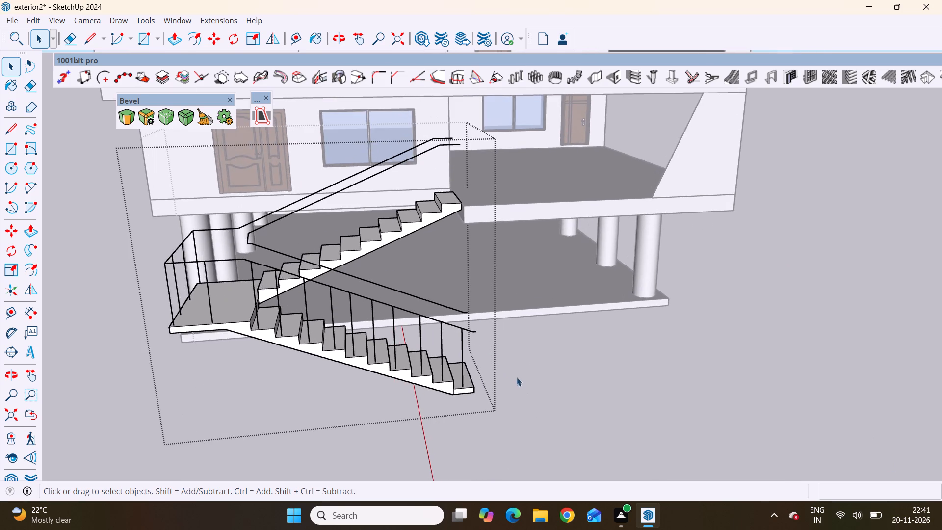
scroll(488, 348, up, 4)
middle_drag(479, 329, 431, 349)
scroll(373, 360, up, 3)
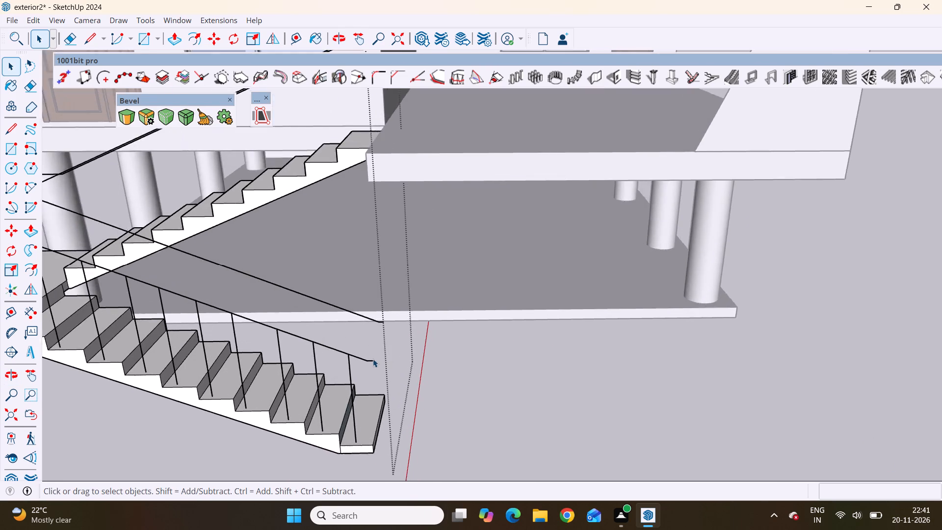
scroll(373, 359, up, 12)
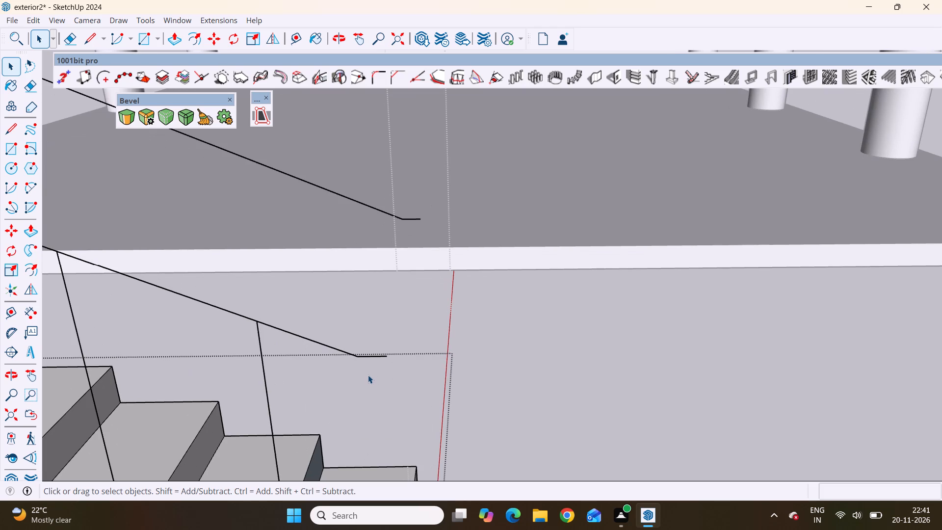
scroll(368, 374, down, 5)
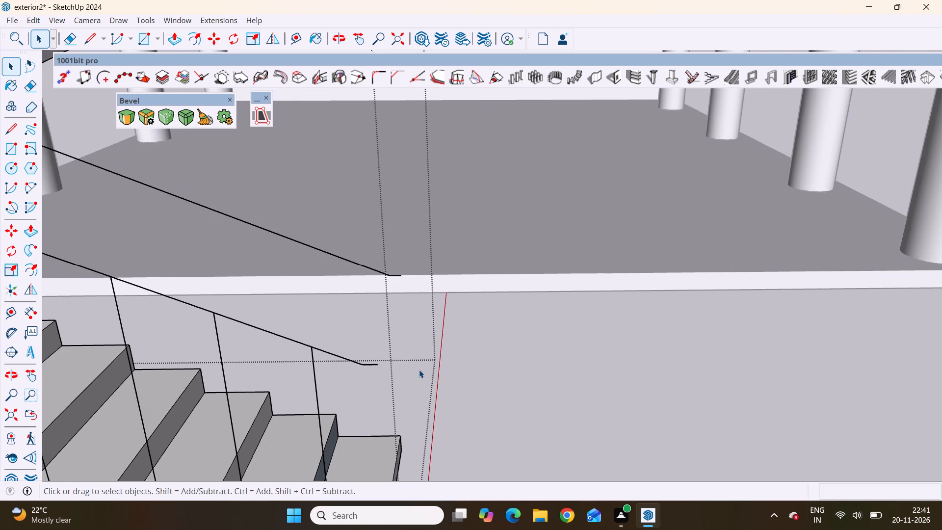
scroll(419, 370, down, 2)
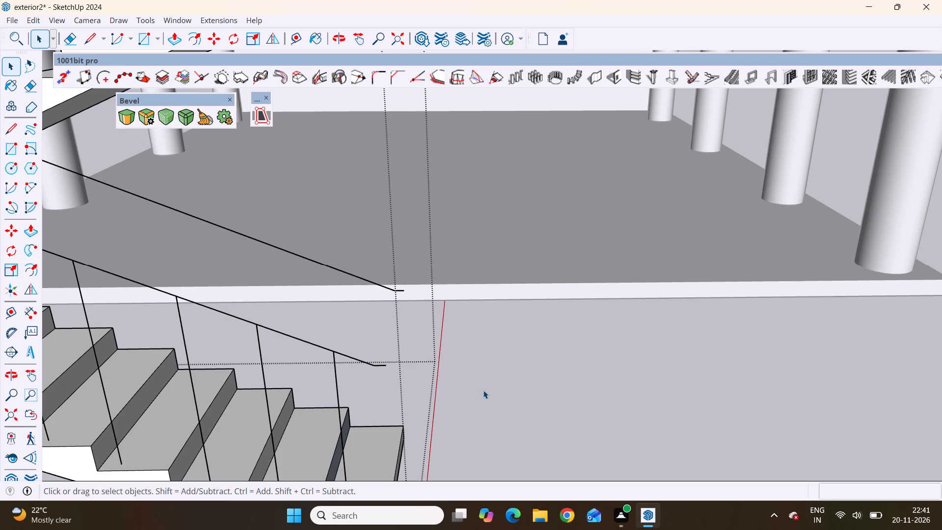
scroll(484, 390, down, 2)
middle_drag(498, 406, 477, 407)
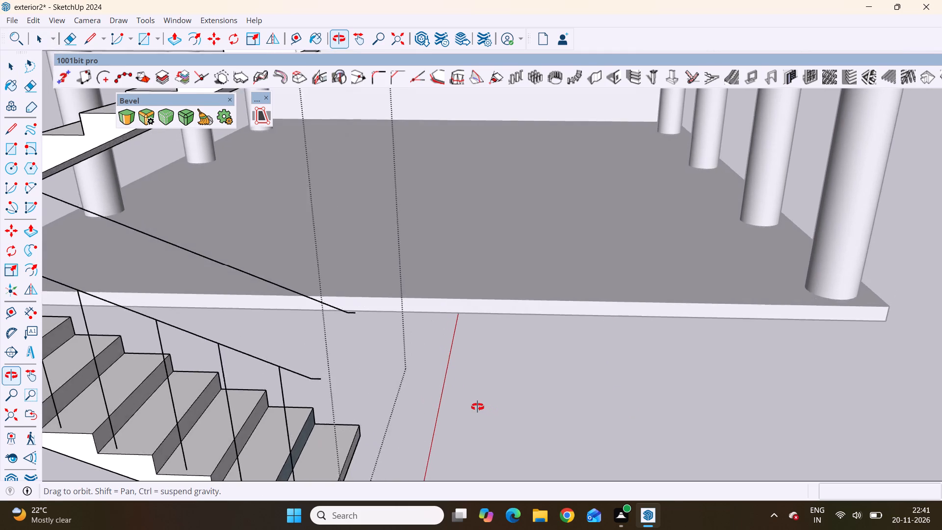
middle_drag(477, 407, 489, 394)
scroll(362, 323, up, 4)
click(515, 335)
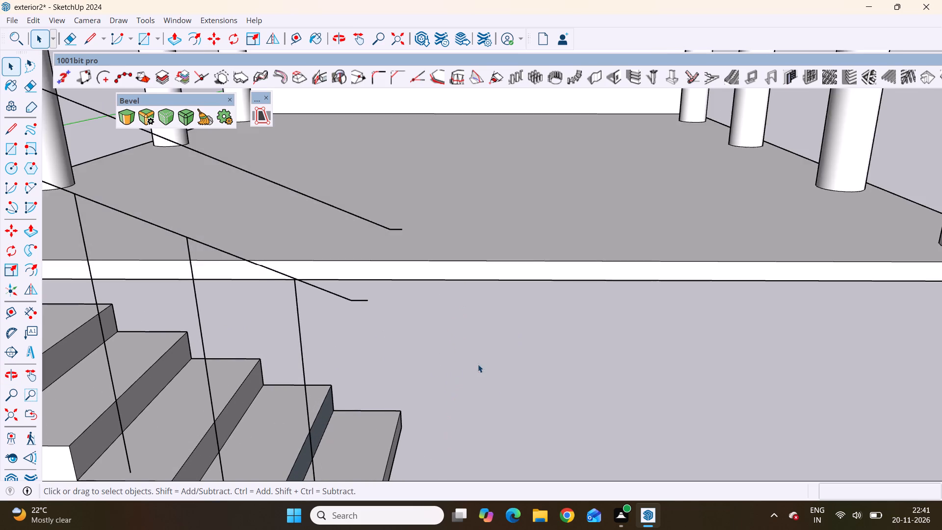
Start a circle locked perpendicular to the red axis, centred on the lower flight's outer handrail end.
scroll(432, 366, down, 7)
middle_drag(437, 380, 391, 399)
scroll(303, 397, up, 4)
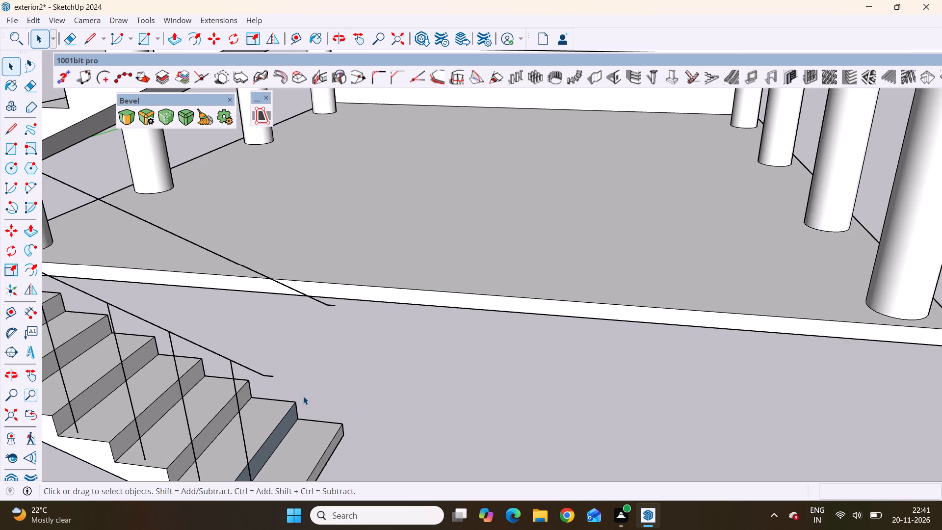
key(c)
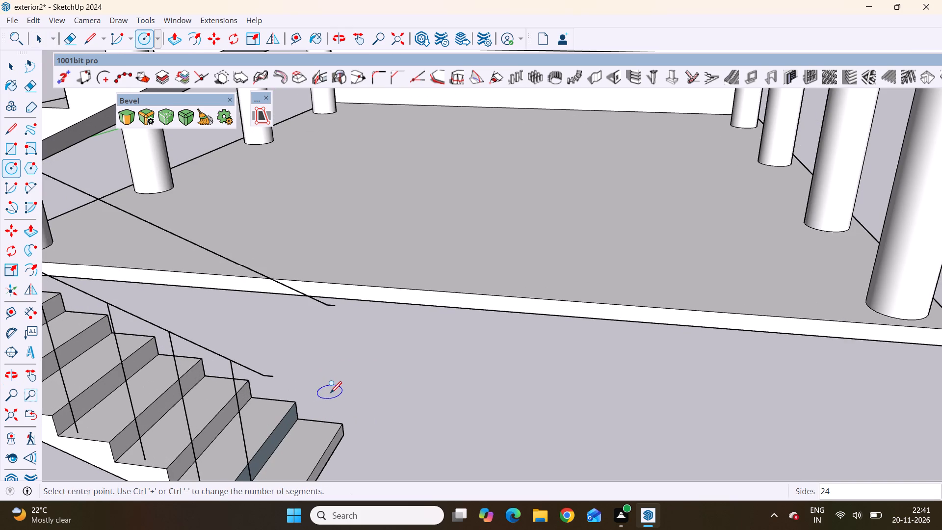
scroll(410, 347, down, 4)
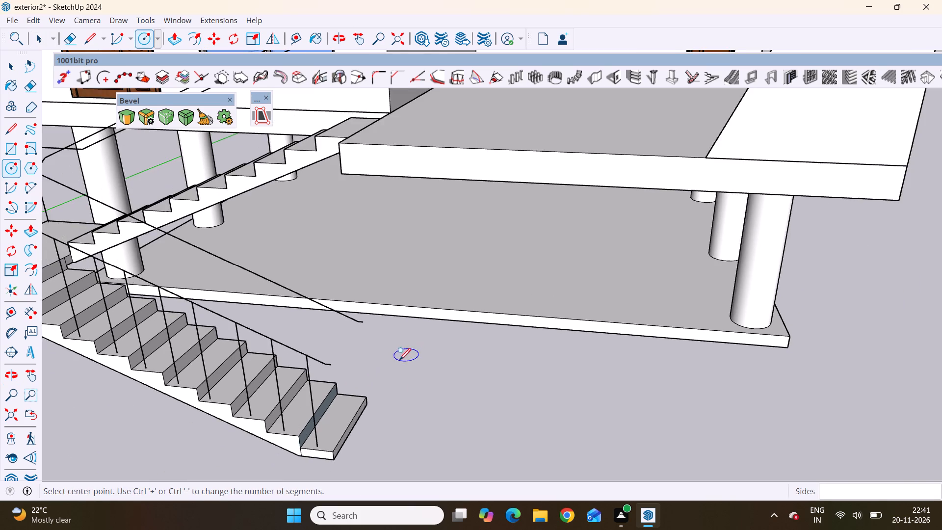
middle_drag(388, 370, 523, 367)
scroll(216, 285, down, 6)
scroll(362, 360, up, 1)
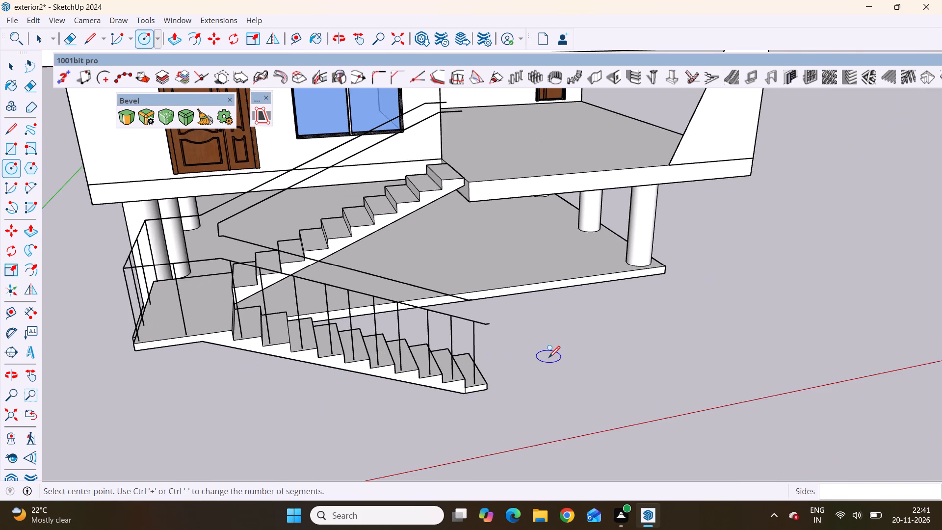
scroll(549, 357, up, 4)
key(Right)
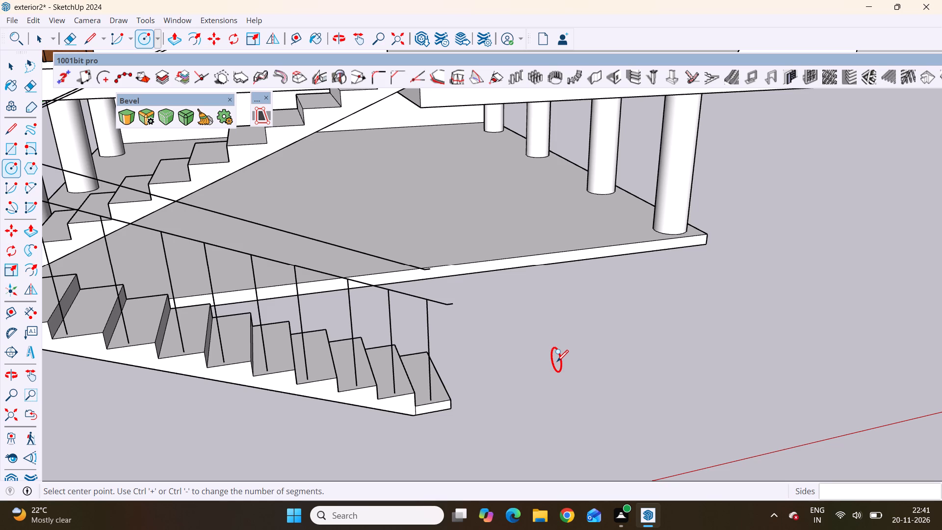
scroll(555, 361, down, 4)
middle_drag(544, 368, 346, 396)
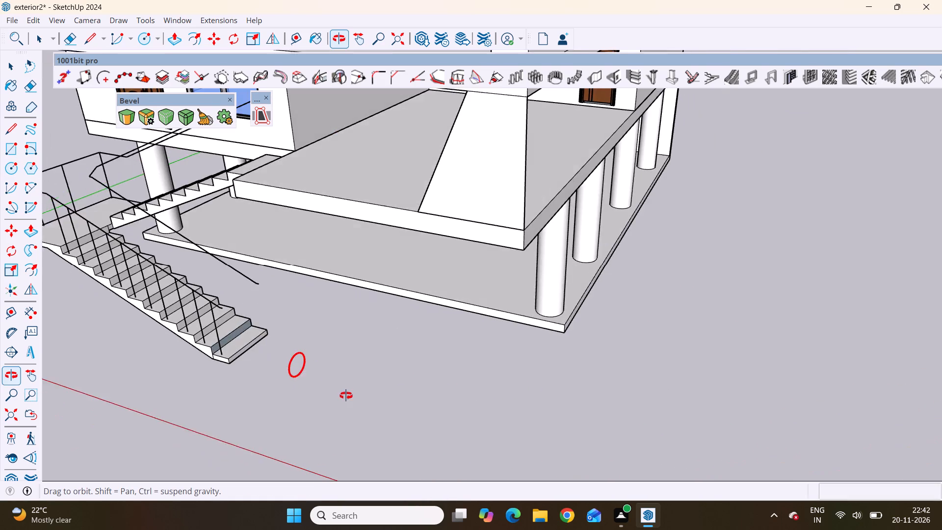
middle_drag(346, 396, 317, 379)
scroll(199, 255, up, 12)
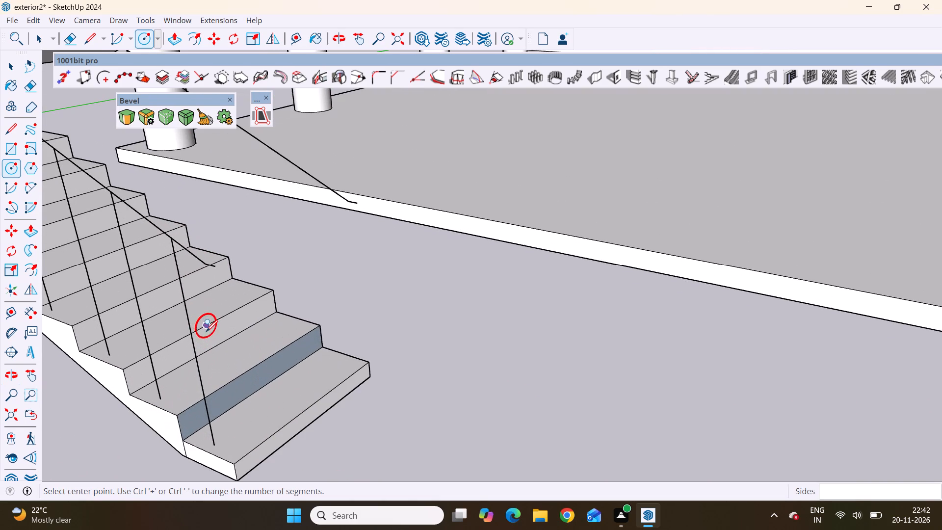
scroll(212, 265, up, 4)
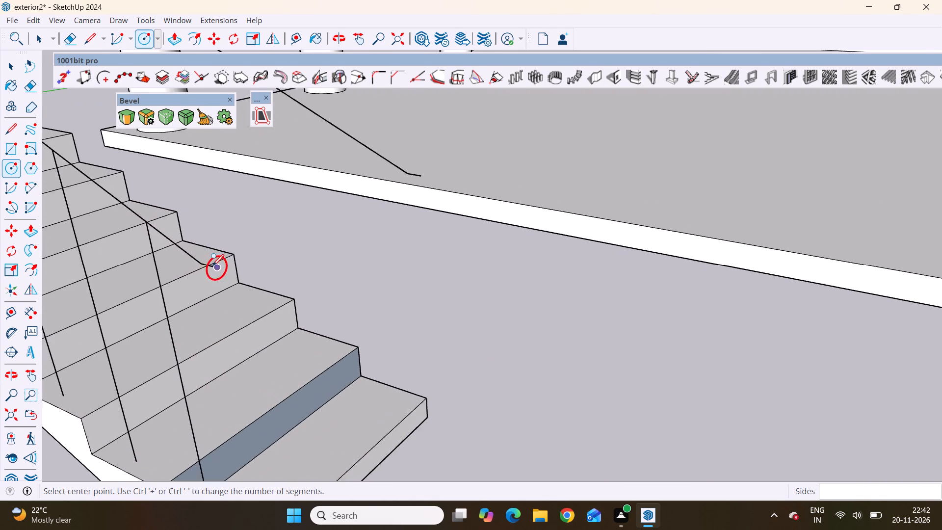
scroll(212, 265, up, 10)
scroll(214, 265, down, 8)
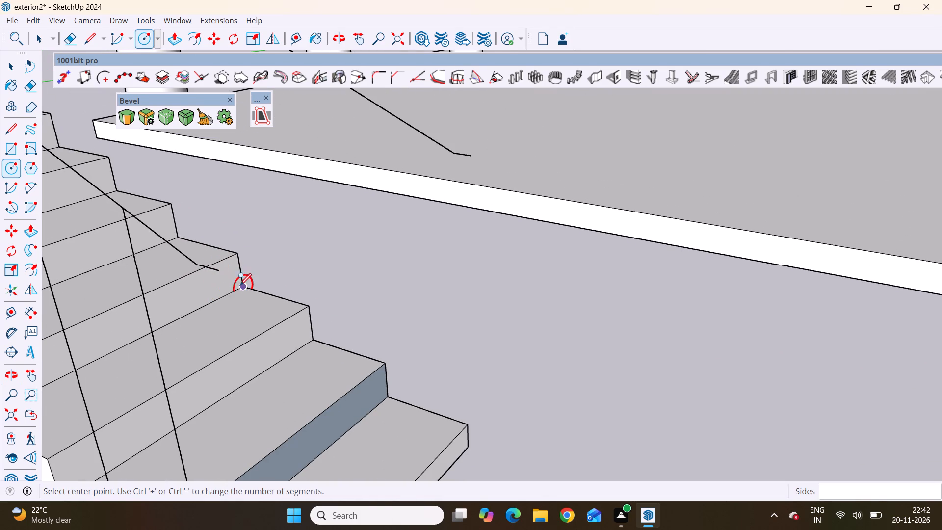
click(216, 270)
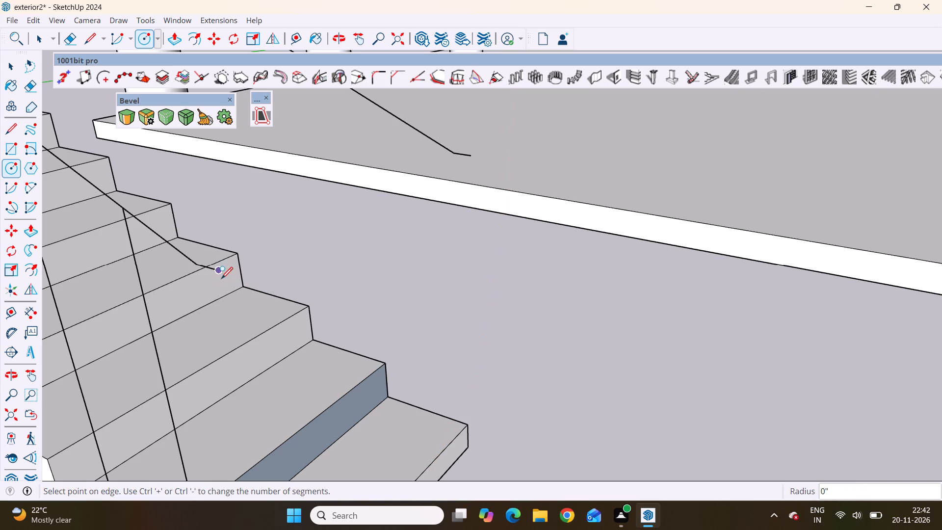
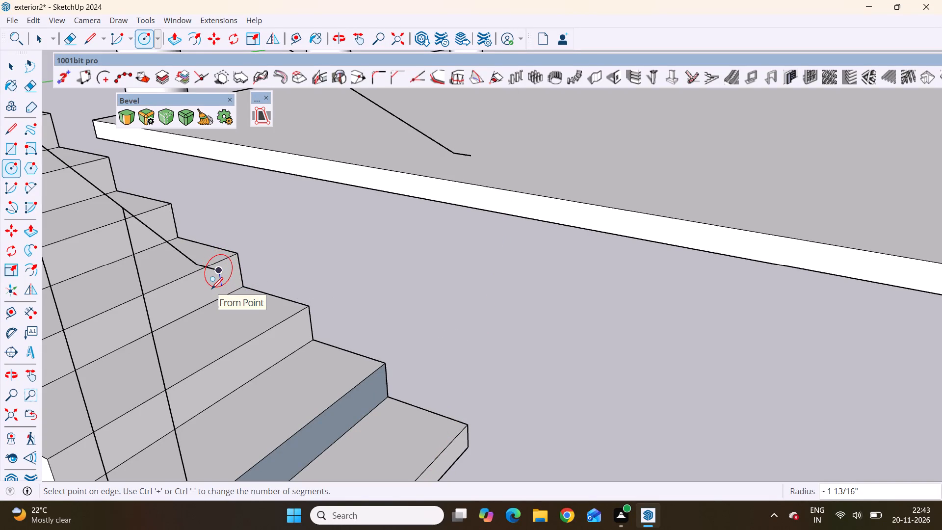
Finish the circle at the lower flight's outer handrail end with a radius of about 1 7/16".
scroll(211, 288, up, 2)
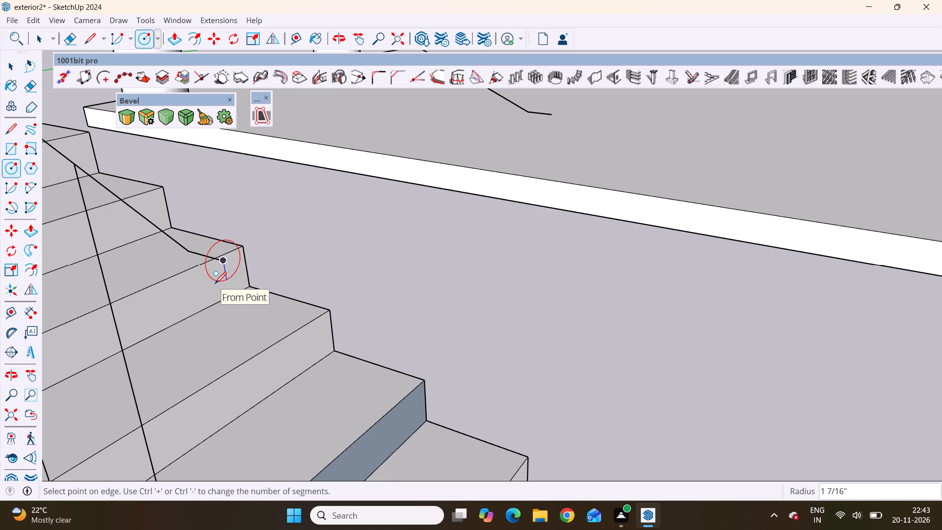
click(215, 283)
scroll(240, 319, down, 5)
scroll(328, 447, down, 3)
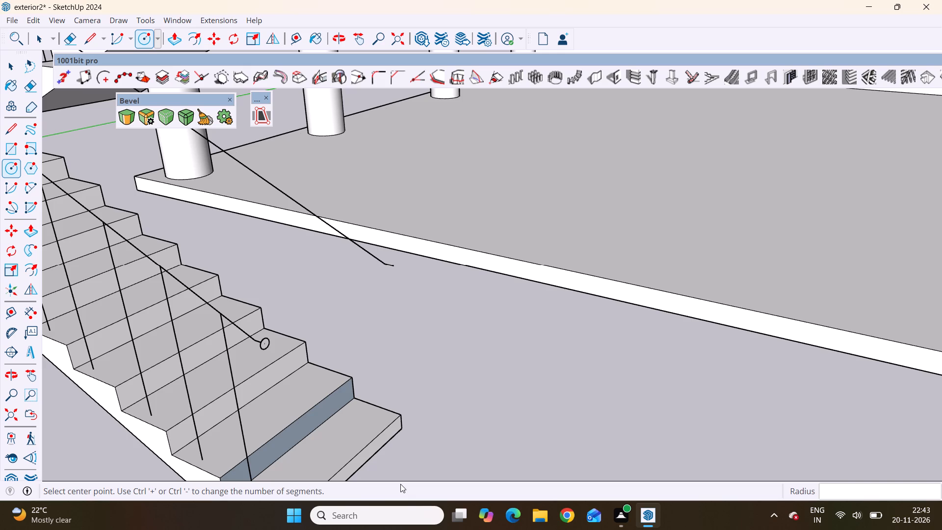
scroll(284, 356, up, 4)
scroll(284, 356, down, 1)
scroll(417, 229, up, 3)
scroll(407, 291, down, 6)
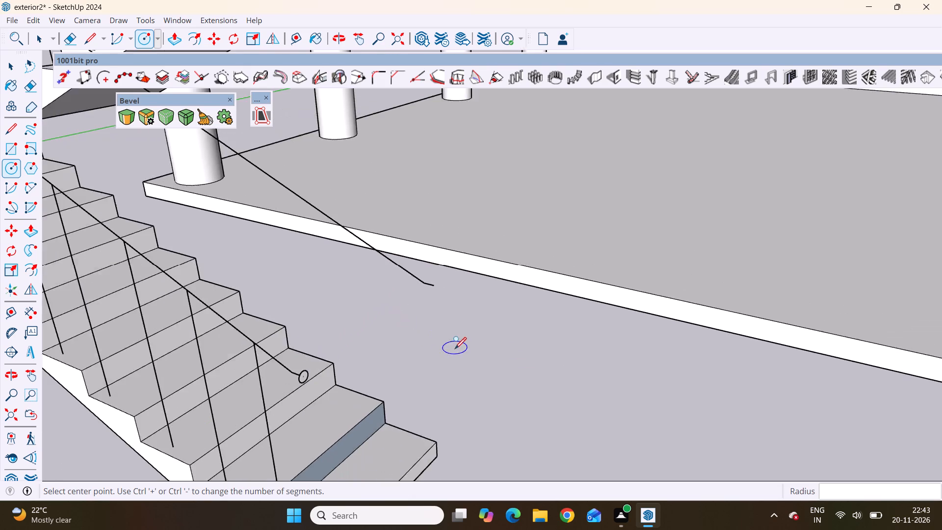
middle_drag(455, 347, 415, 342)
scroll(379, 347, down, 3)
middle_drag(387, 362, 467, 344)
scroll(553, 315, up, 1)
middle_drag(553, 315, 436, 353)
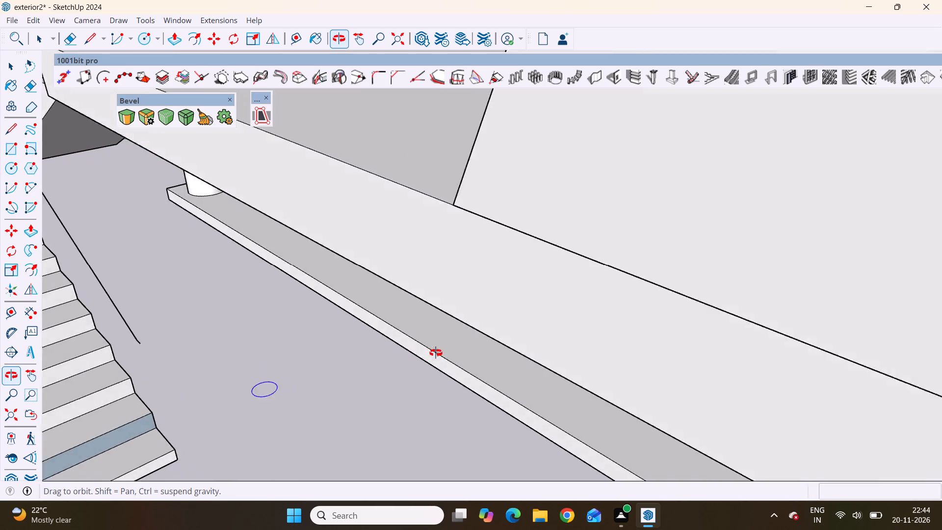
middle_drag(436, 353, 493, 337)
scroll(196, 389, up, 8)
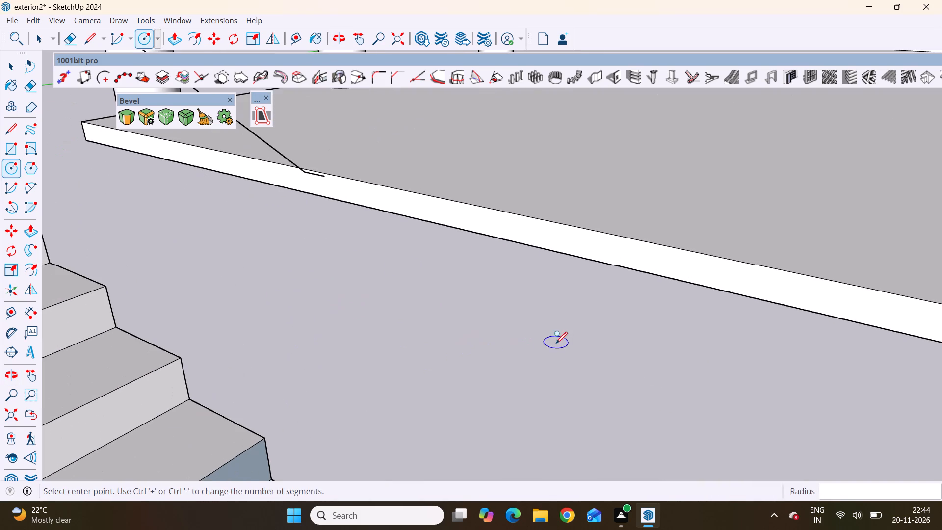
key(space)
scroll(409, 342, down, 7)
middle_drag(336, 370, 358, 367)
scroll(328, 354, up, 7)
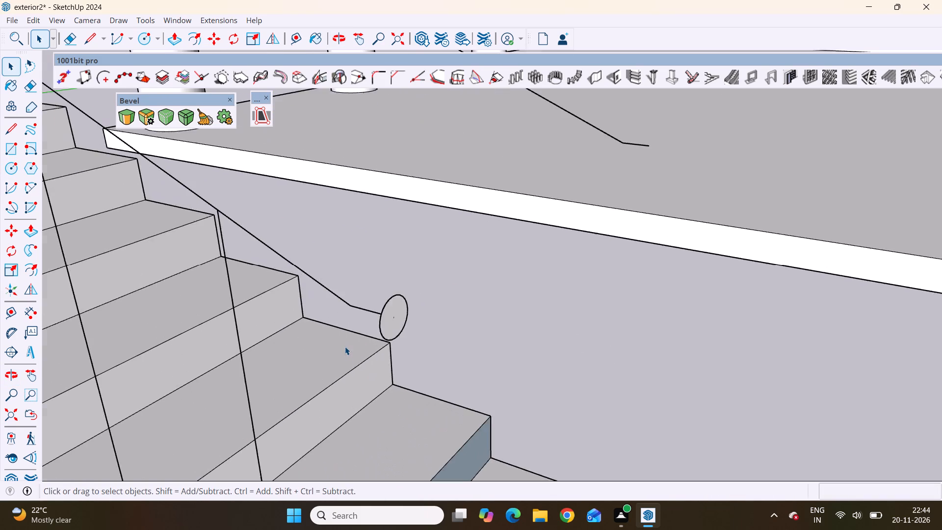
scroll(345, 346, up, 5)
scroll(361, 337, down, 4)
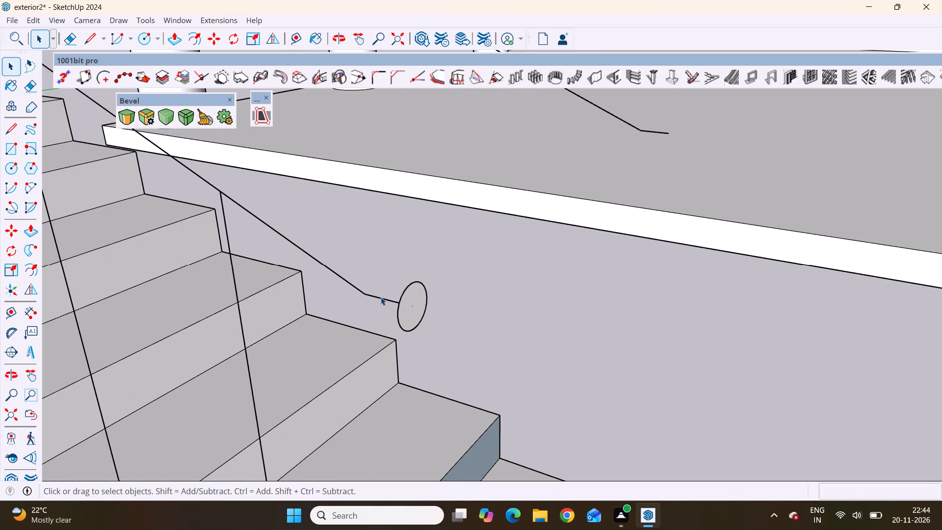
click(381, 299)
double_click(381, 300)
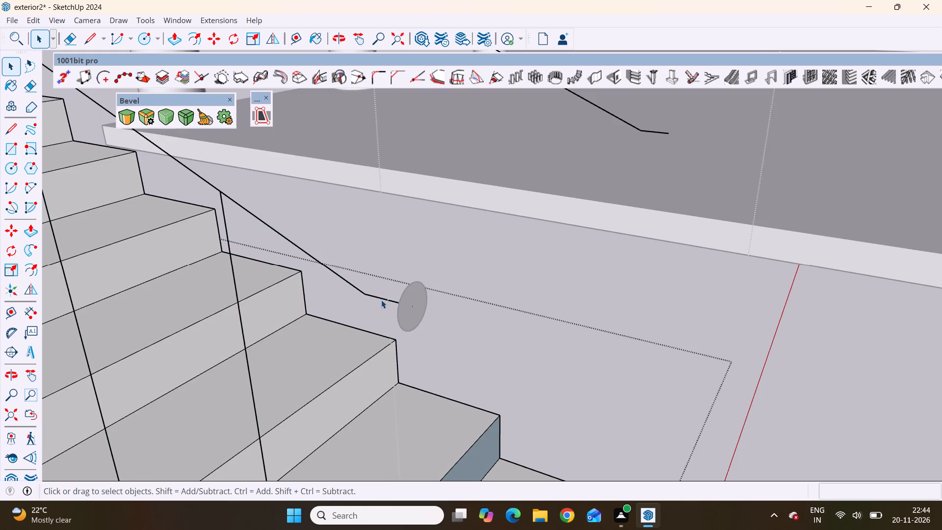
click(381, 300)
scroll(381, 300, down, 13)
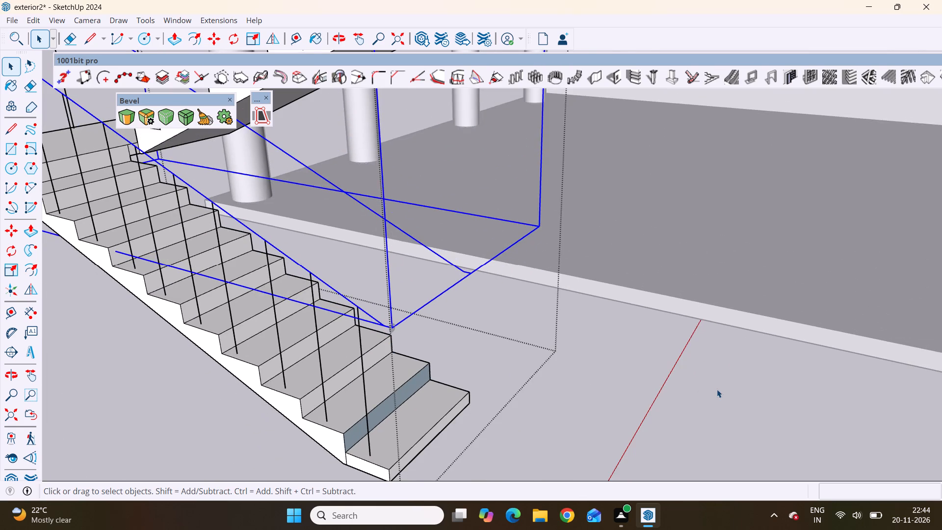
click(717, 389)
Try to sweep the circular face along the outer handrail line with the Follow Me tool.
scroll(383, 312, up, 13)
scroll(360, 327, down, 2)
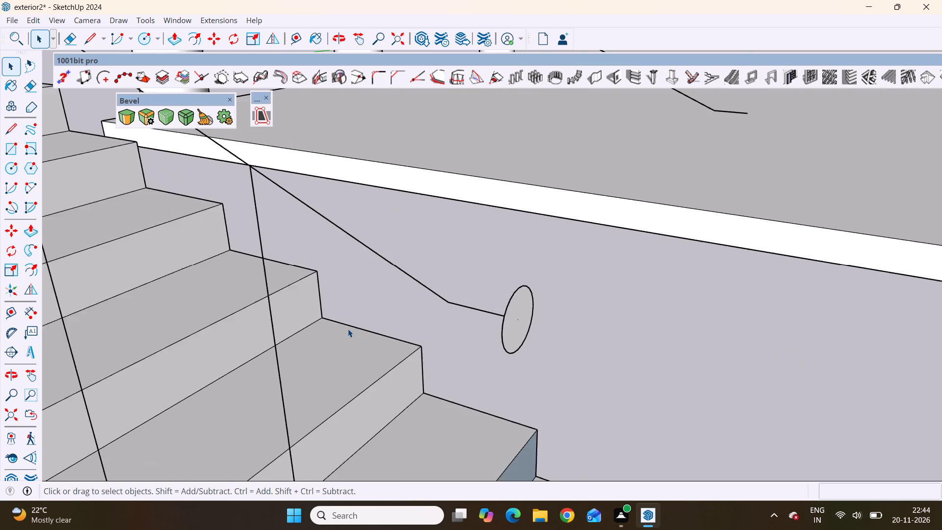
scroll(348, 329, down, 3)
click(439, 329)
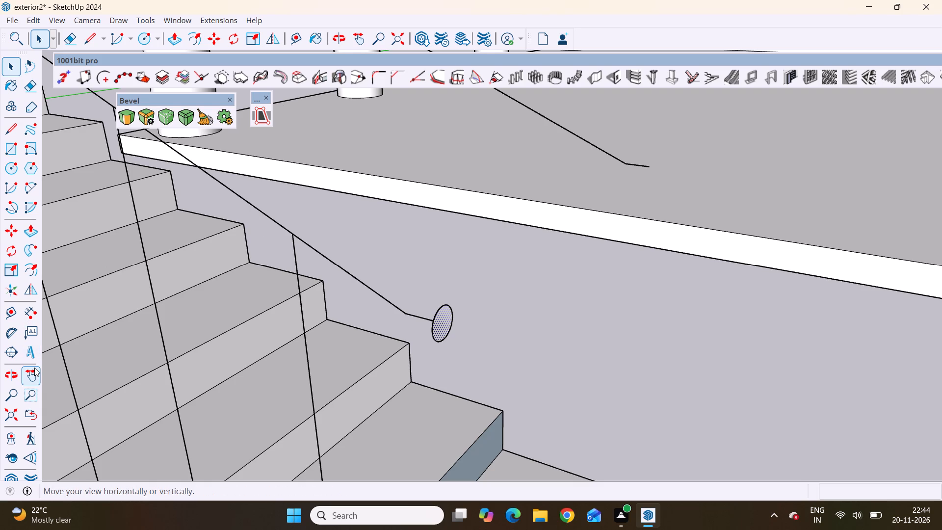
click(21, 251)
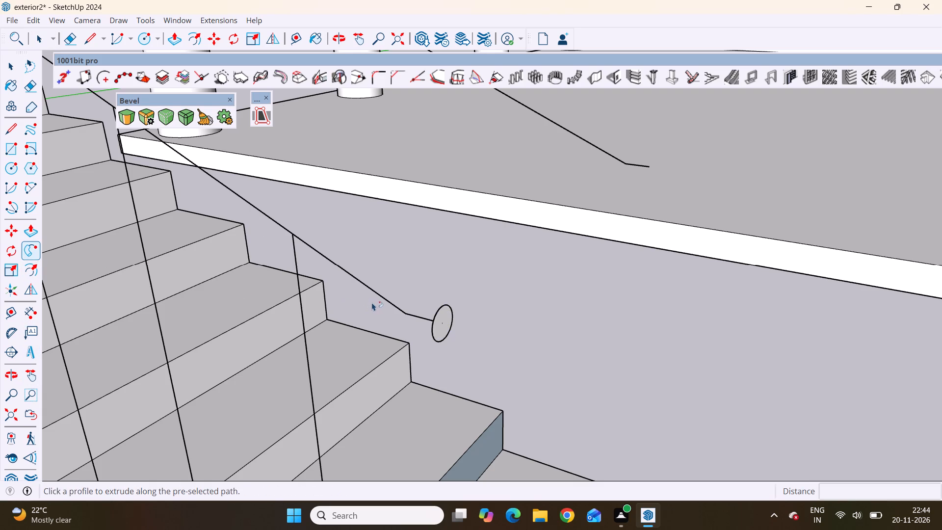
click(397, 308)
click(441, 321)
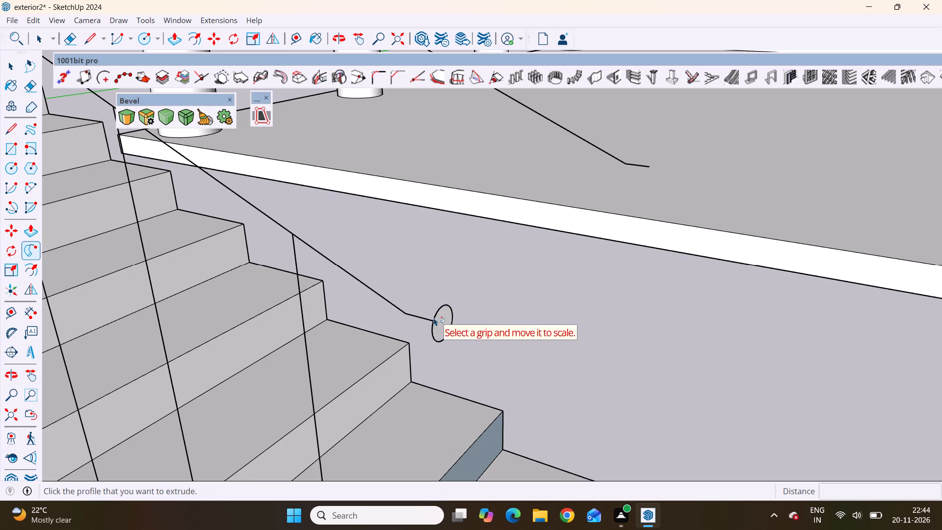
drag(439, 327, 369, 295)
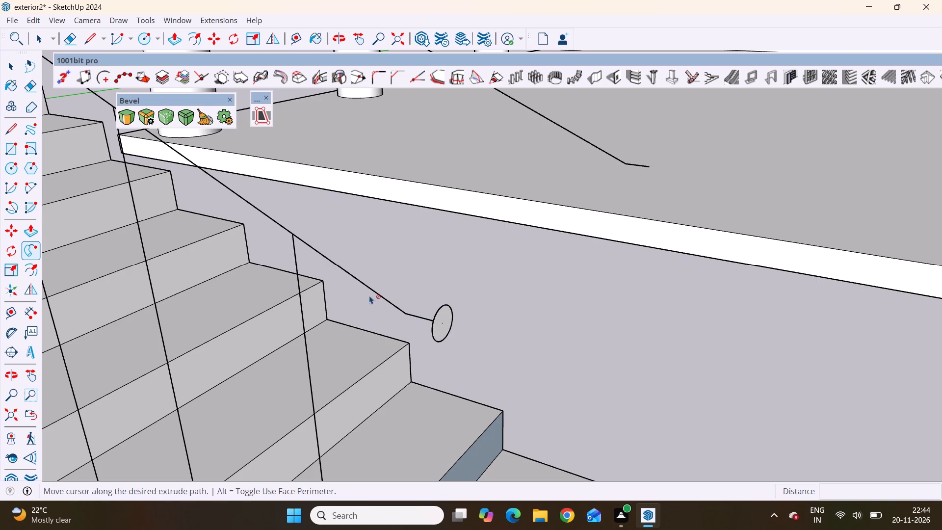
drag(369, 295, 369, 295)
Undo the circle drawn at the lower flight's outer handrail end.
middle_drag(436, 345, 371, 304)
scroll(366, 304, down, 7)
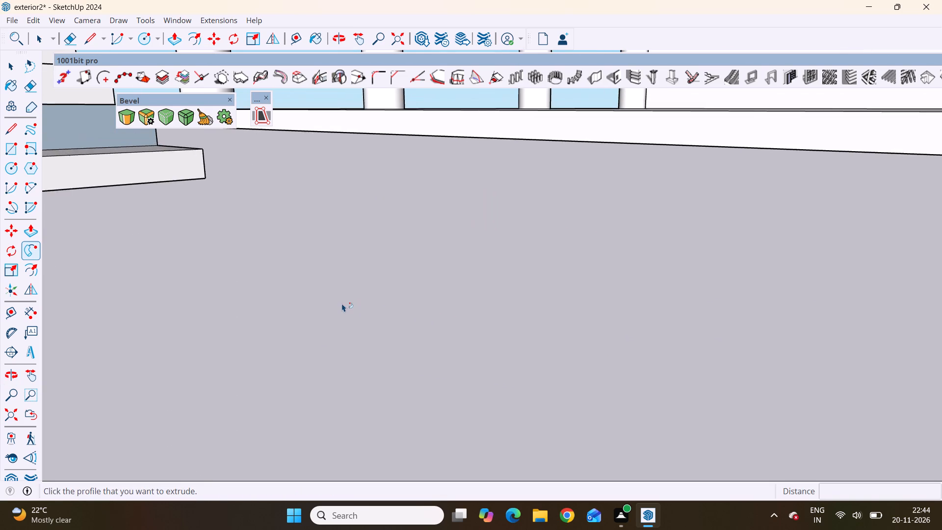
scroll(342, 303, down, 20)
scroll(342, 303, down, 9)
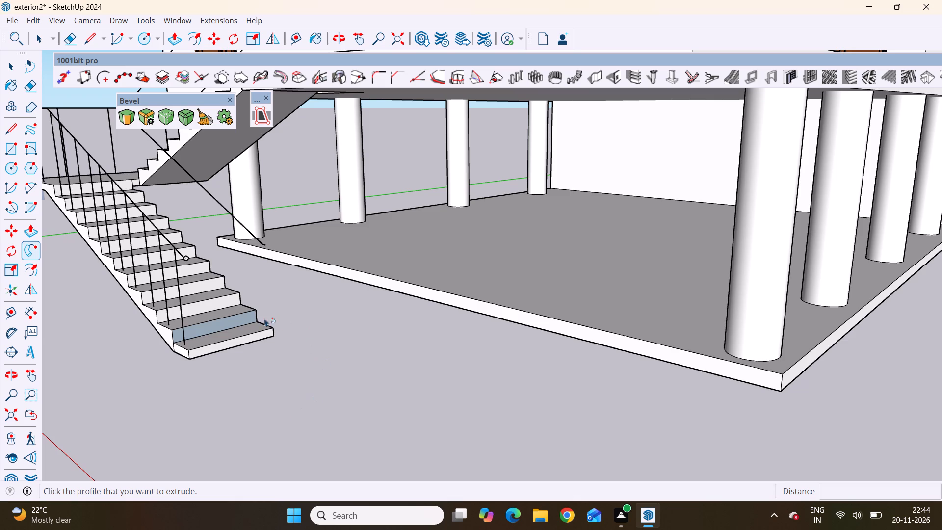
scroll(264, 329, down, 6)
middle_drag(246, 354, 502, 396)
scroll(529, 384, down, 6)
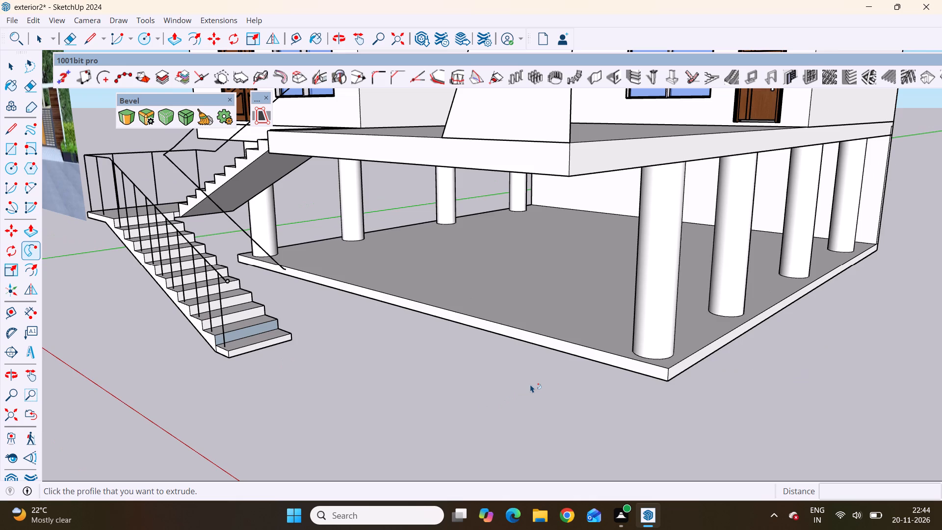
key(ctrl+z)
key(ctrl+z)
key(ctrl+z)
Examine the staircase, its railing lines and the building front beside the reference image from several angles.
scroll(260, 310, down, 2)
middle_drag(264, 321, 357, 329)
key(space)
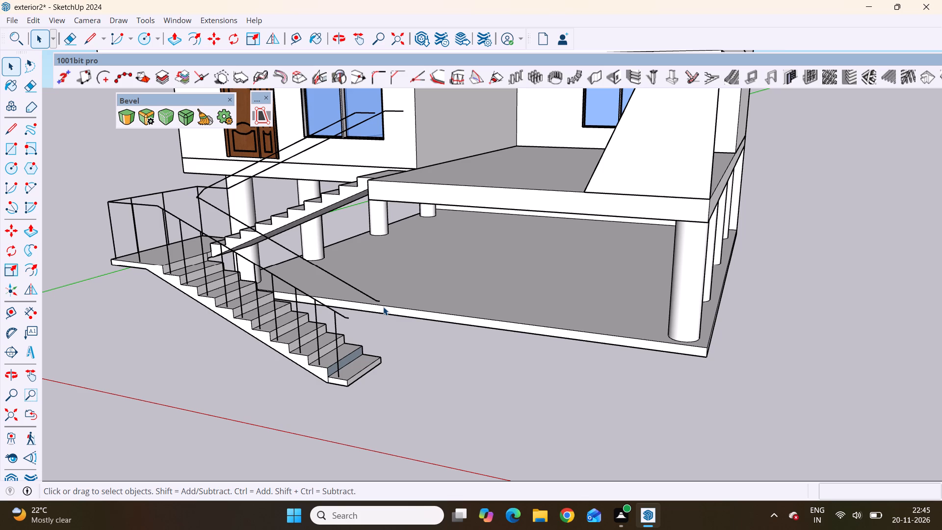
scroll(420, 287, down, 5)
scroll(444, 363, down, 3)
scroll(329, 329, down, 16)
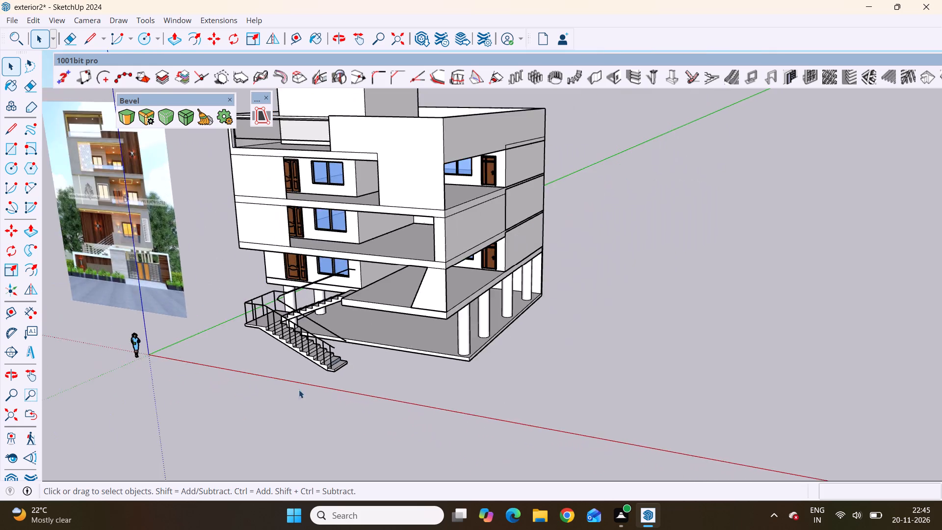
middle_drag(299, 389, 548, 328)
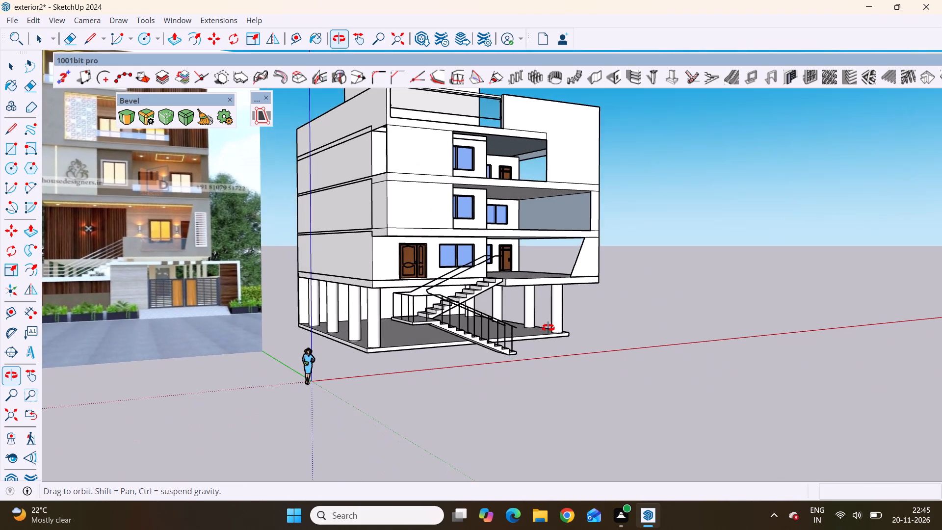
middle_drag(548, 328, 459, 287)
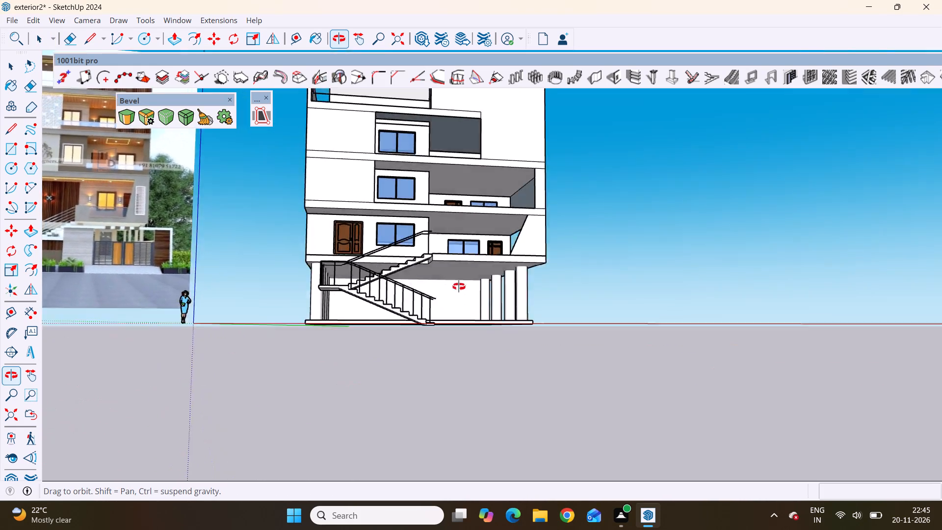
middle_drag(459, 287, 470, 352)
scroll(470, 352, up, 1)
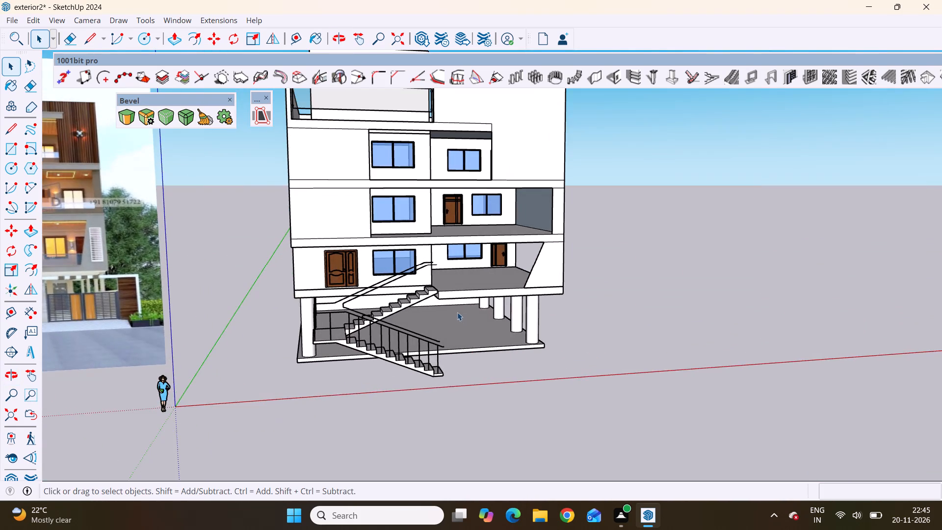
scroll(439, 300, up, 13)
middle_drag(464, 342, 450, 252)
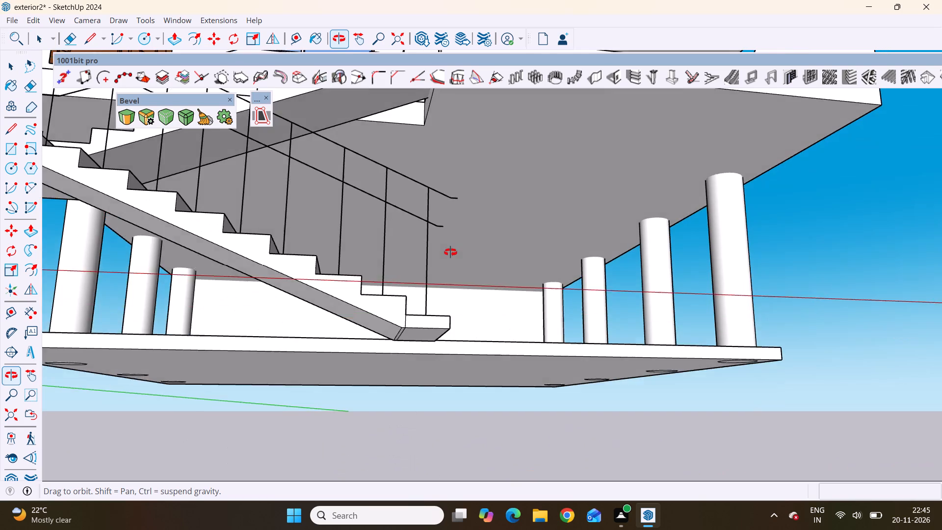
middle_drag(450, 252, 456, 310)
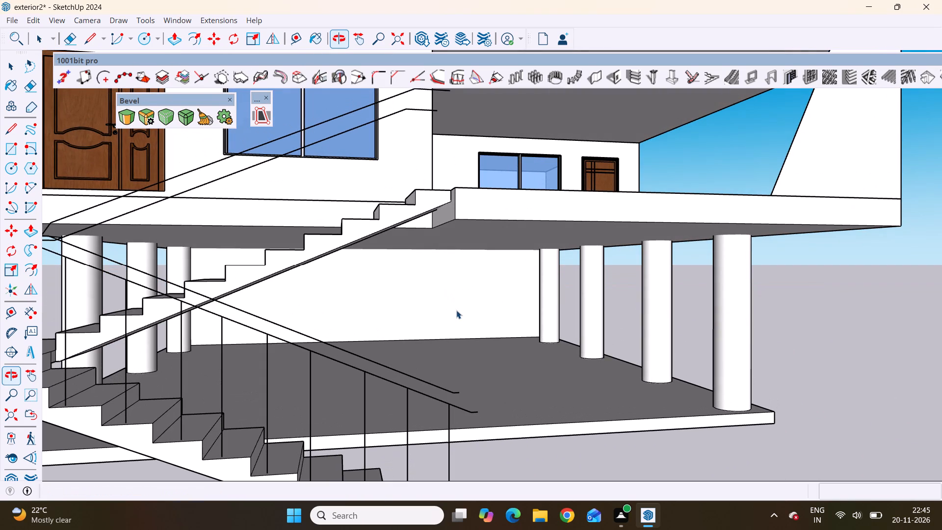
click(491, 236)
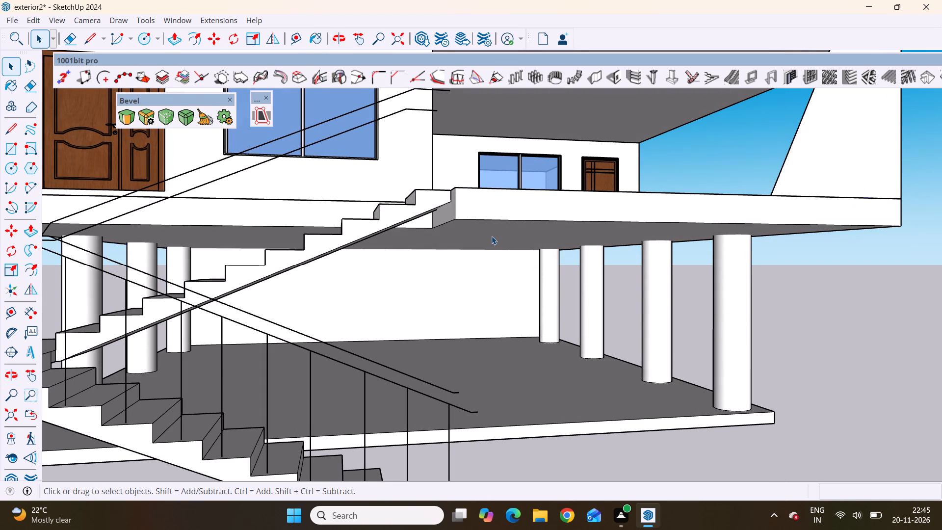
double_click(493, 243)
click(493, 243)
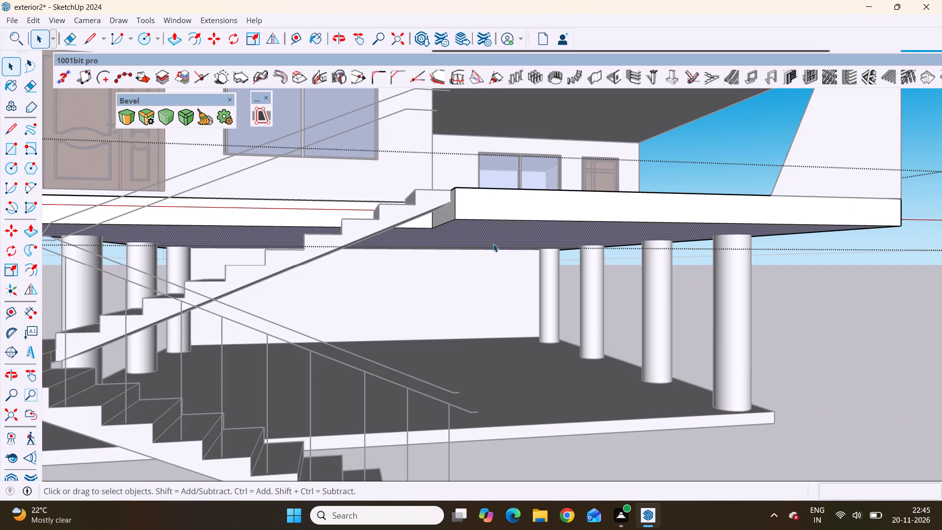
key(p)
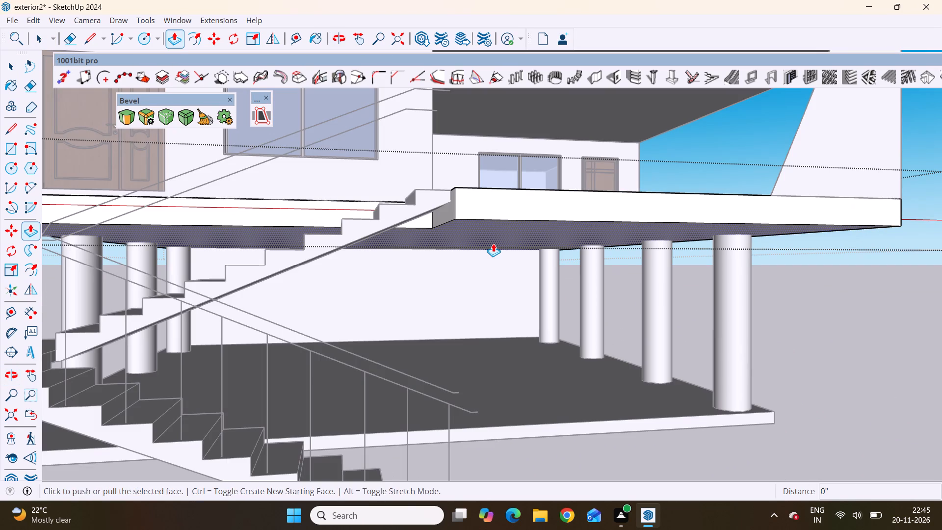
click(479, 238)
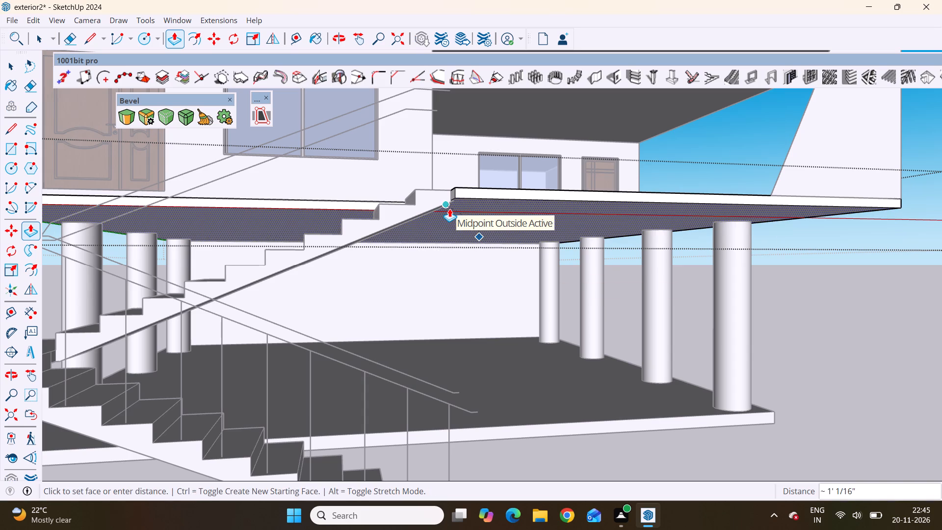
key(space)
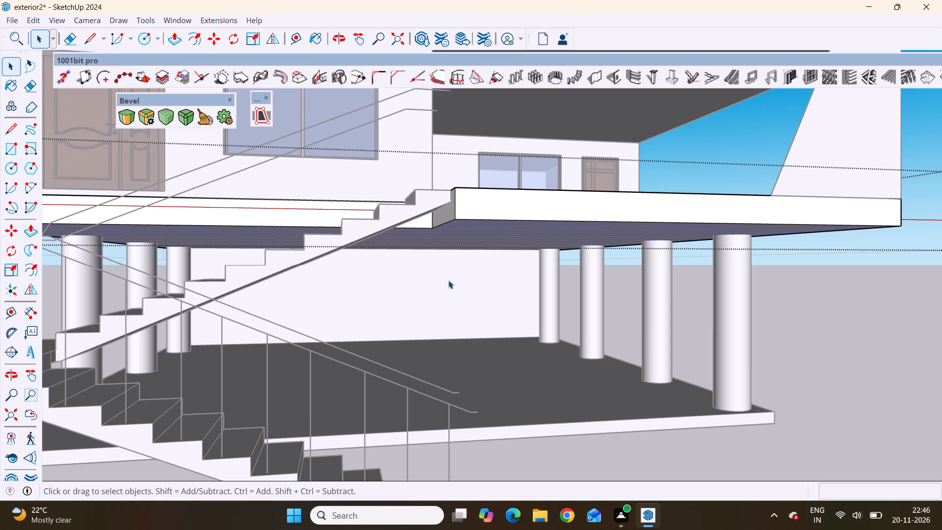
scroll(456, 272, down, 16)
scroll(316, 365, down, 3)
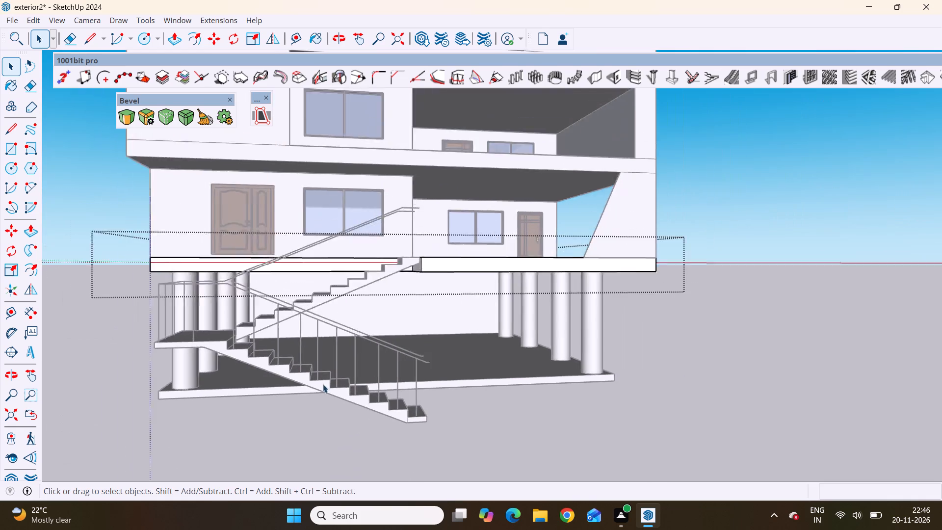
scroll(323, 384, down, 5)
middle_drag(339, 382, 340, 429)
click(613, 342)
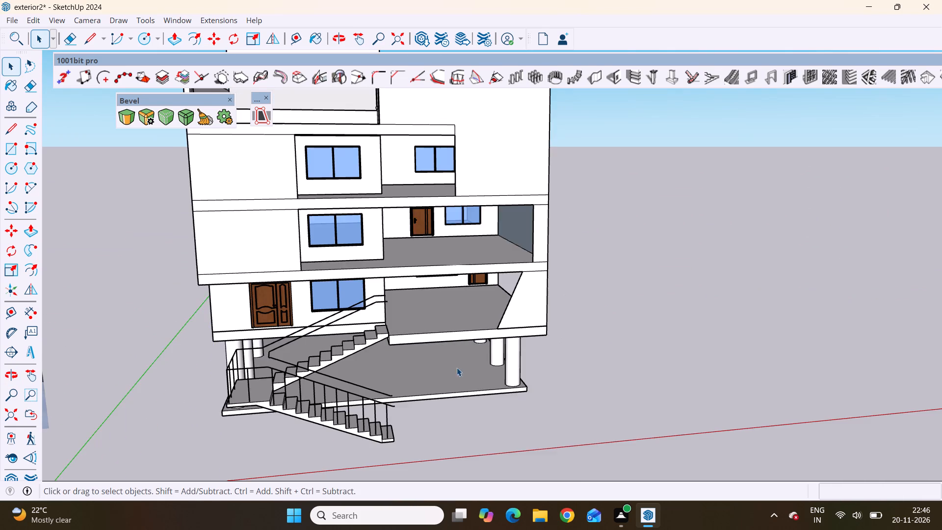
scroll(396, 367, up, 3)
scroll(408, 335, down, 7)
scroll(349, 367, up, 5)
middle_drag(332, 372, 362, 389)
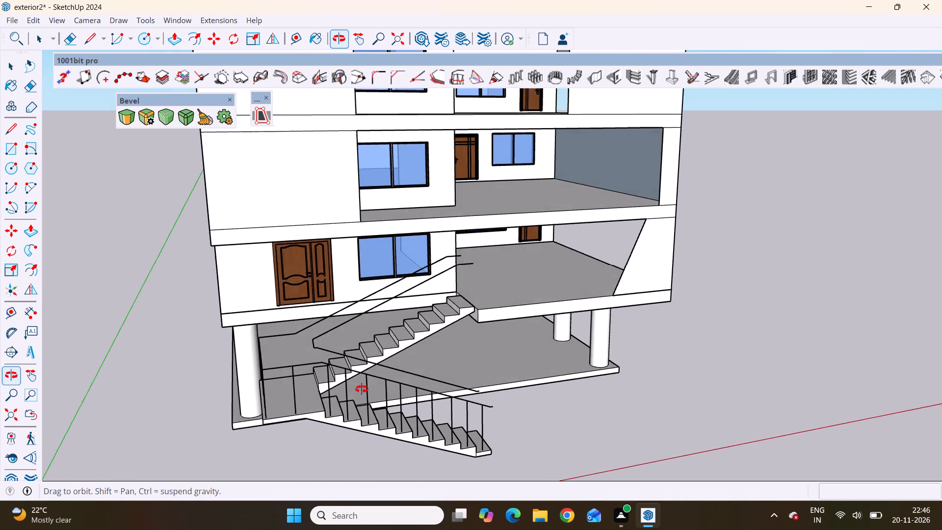
Examine the front staircase's flights, landing posts and handrail lines from several angles.
middle_drag(362, 389, 359, 390)
scroll(377, 353, down, 2)
middle_drag(392, 359, 313, 387)
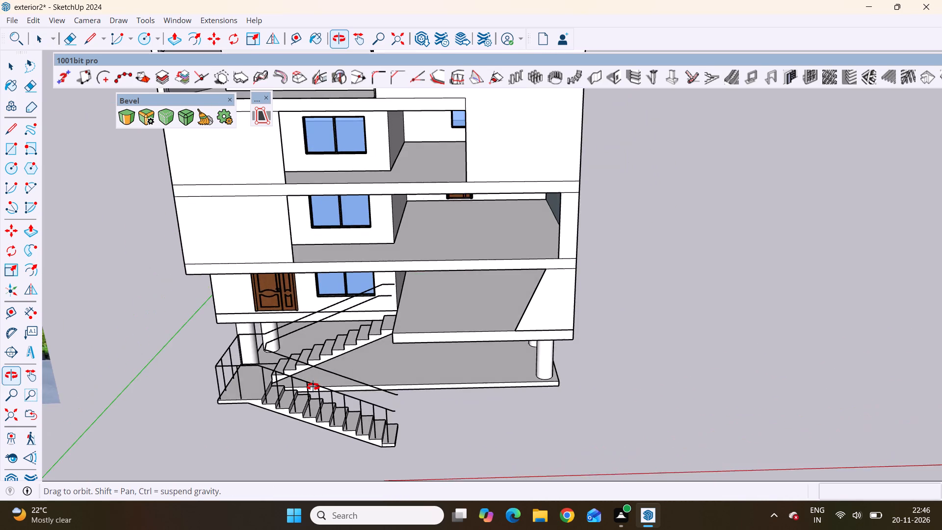
middle_drag(313, 387, 321, 385)
scroll(301, 428, up, 8)
middle_drag(325, 399, 393, 404)
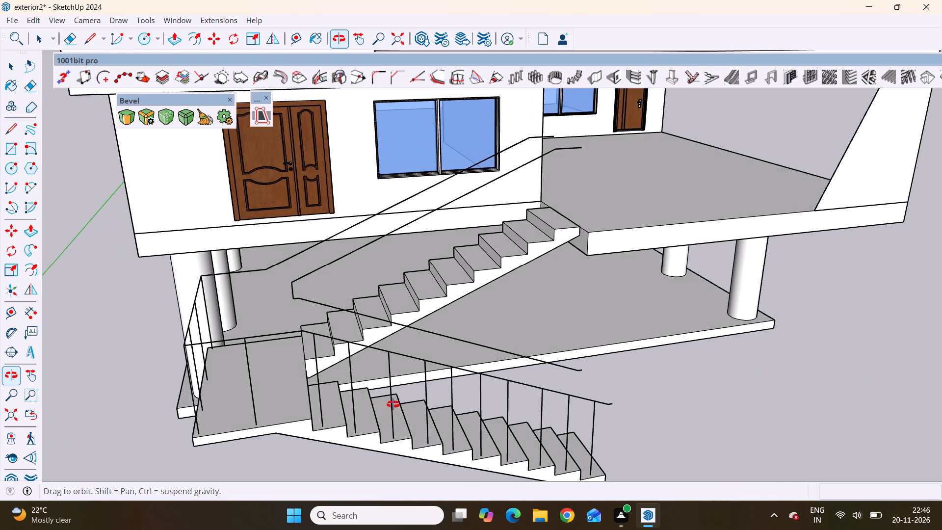
middle_drag(393, 404, 393, 405)
scroll(393, 405, up, 1)
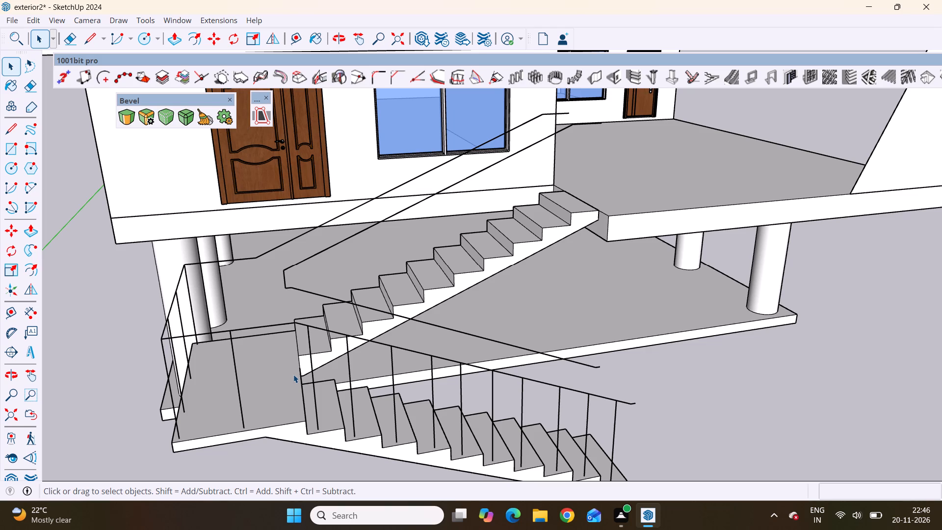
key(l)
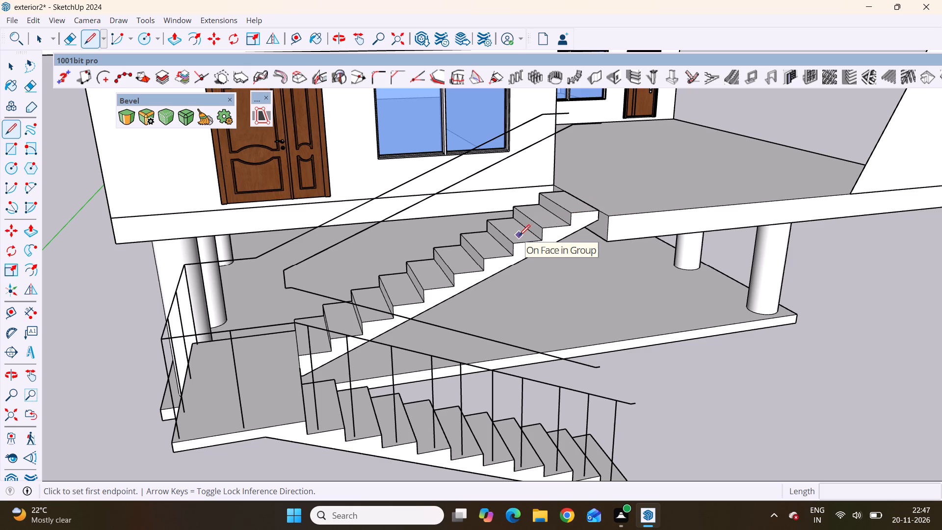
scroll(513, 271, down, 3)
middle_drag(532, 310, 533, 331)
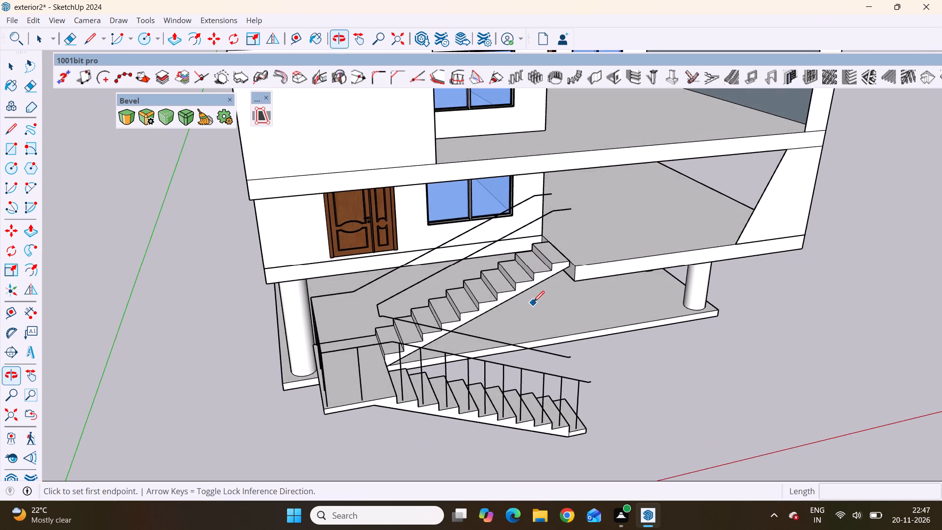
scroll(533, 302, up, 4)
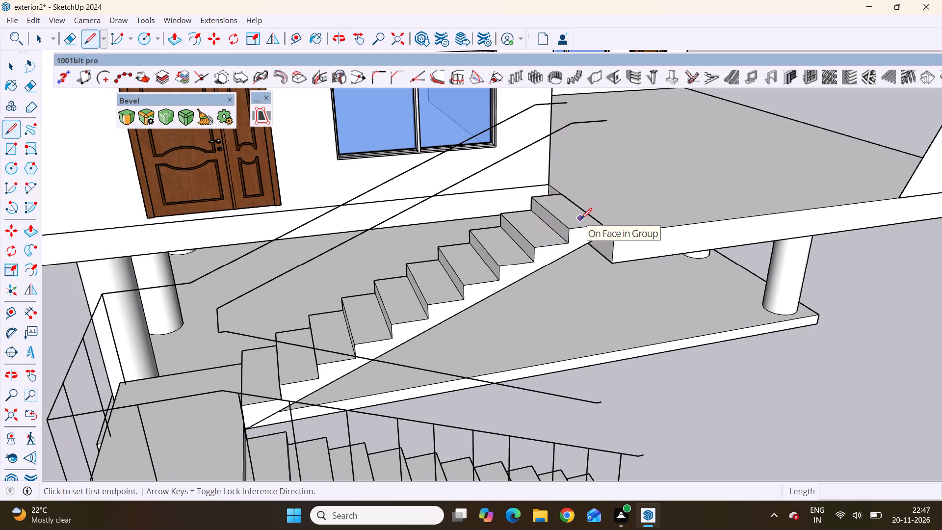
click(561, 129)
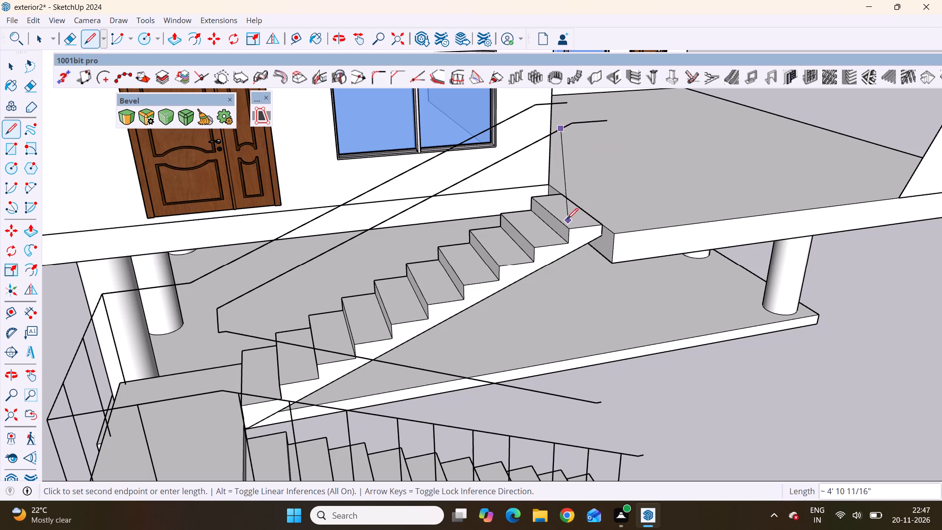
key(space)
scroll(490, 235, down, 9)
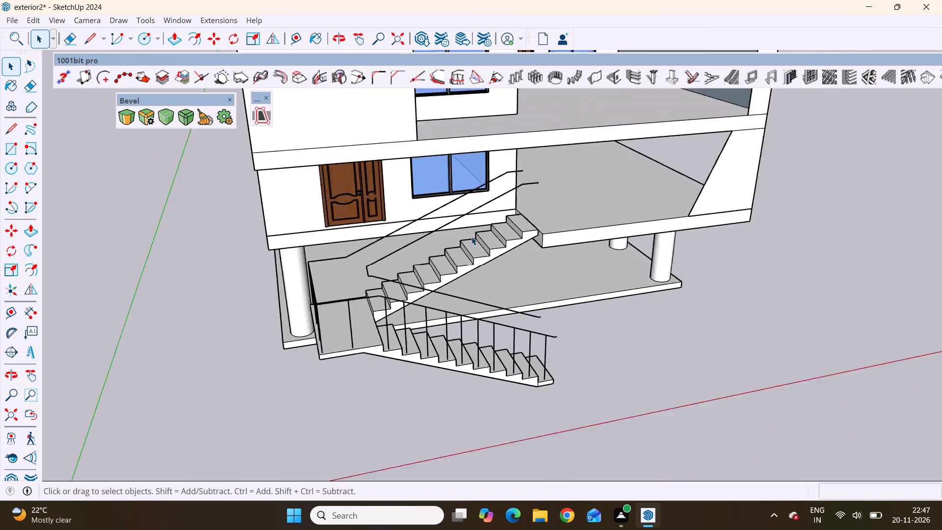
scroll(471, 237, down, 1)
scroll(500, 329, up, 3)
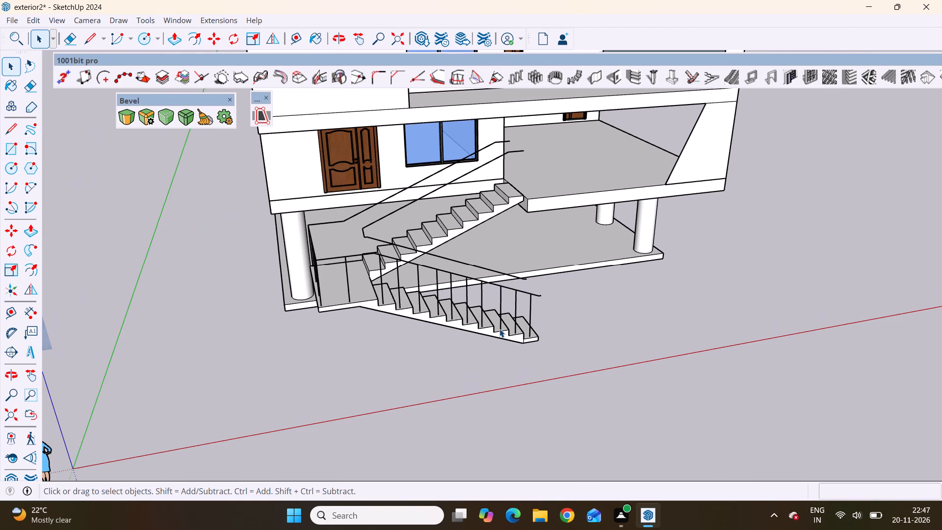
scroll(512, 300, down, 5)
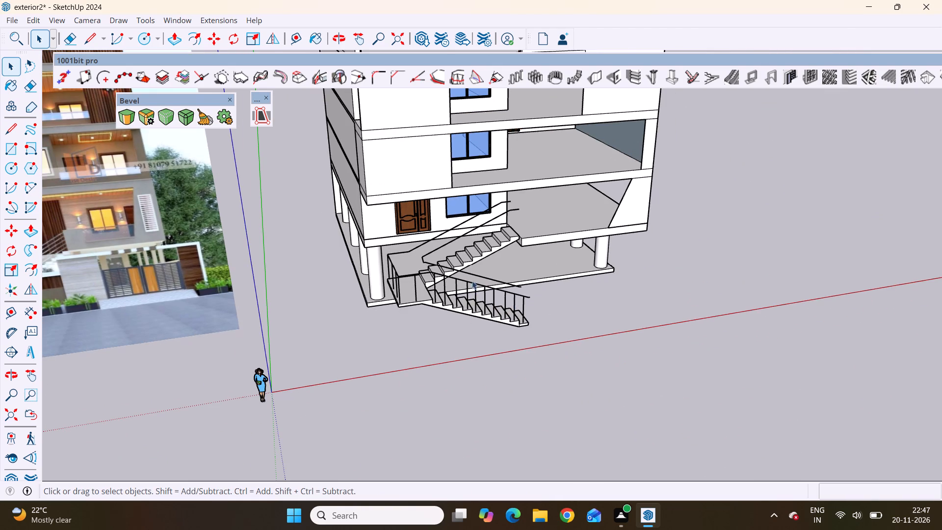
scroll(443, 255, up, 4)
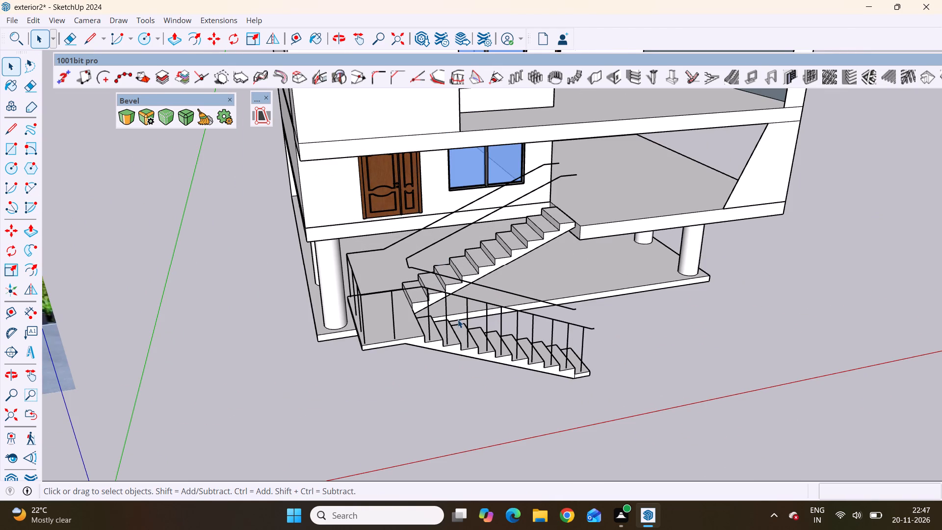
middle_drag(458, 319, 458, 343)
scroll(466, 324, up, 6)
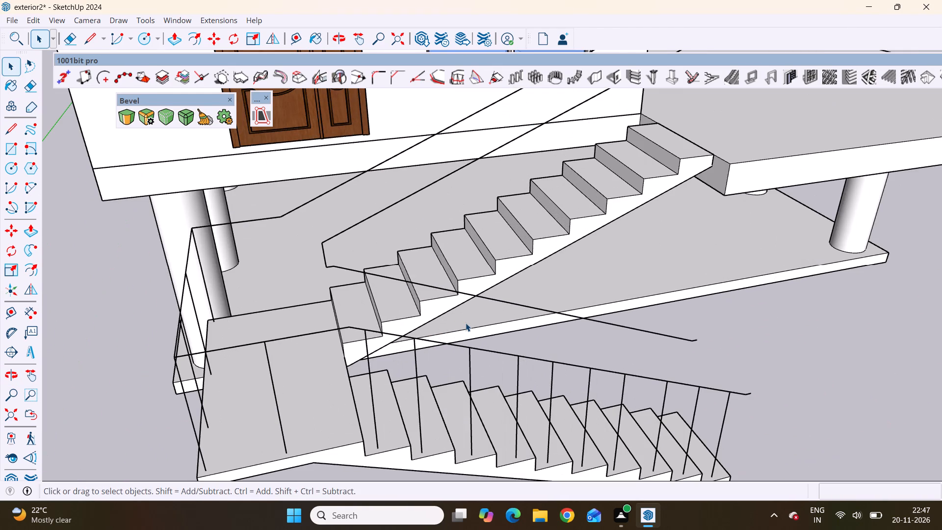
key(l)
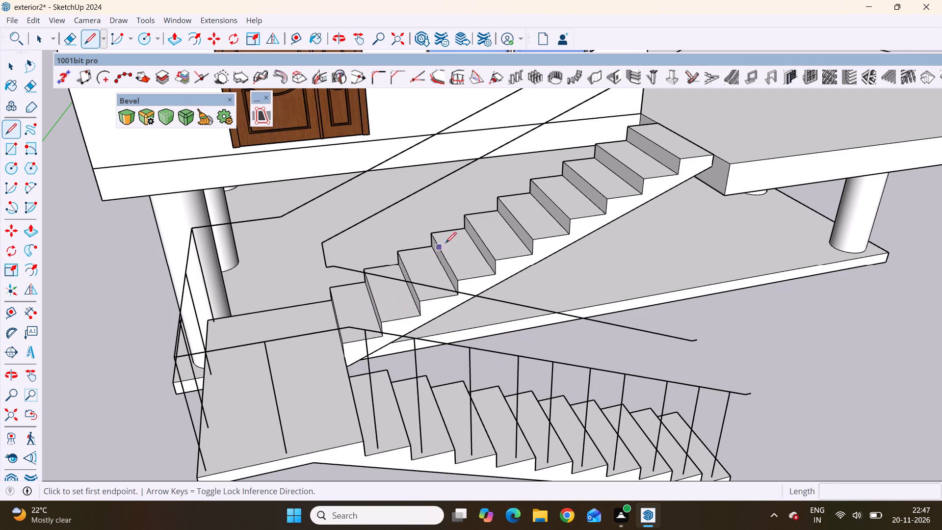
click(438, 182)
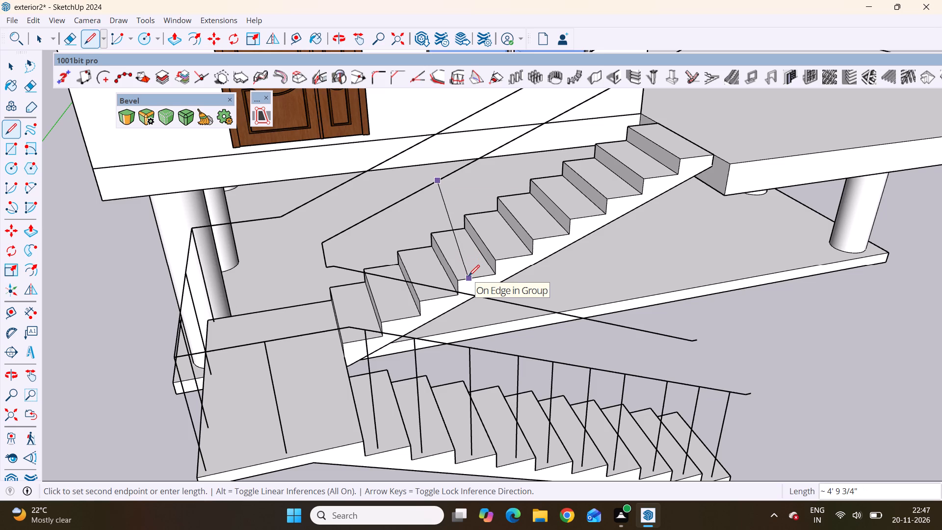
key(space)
Draw a vertical post line from the upper flight's fourth tread up towards the handrail line above it.
key(l)
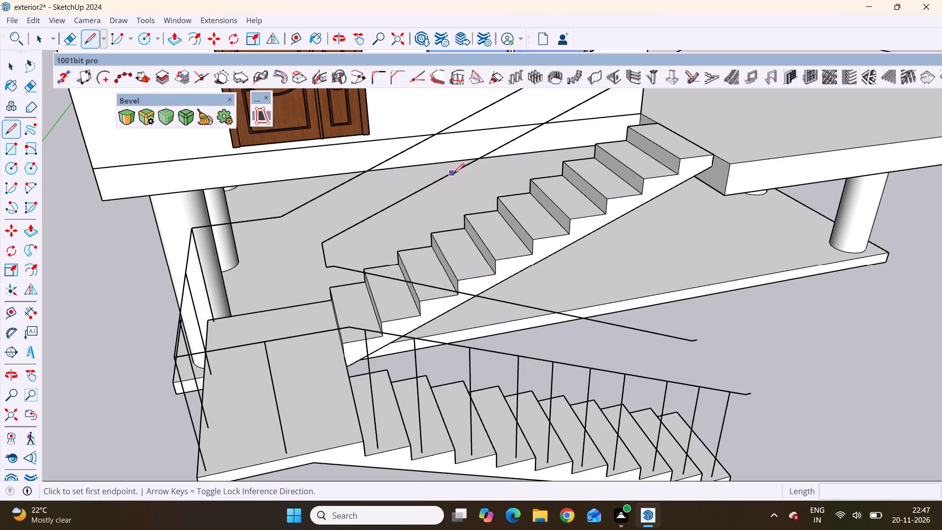
click(471, 270)
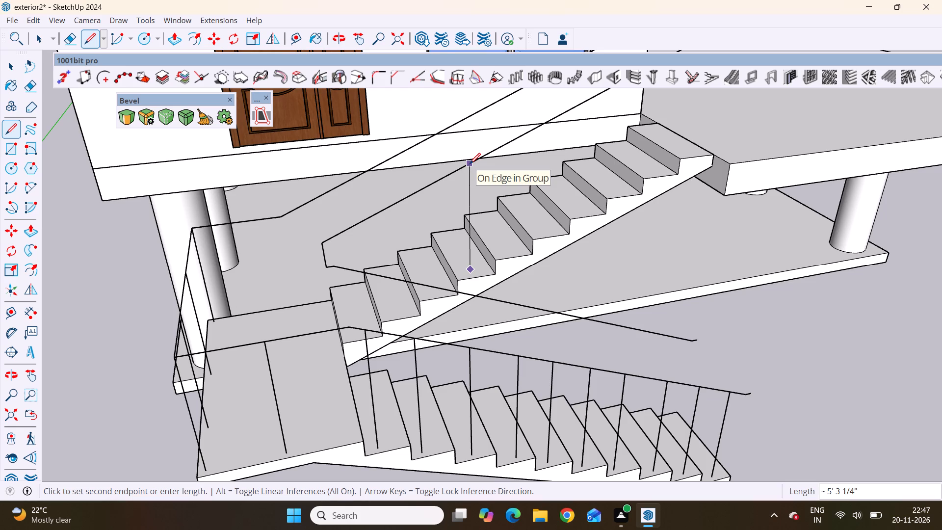
scroll(470, 164, up, 6)
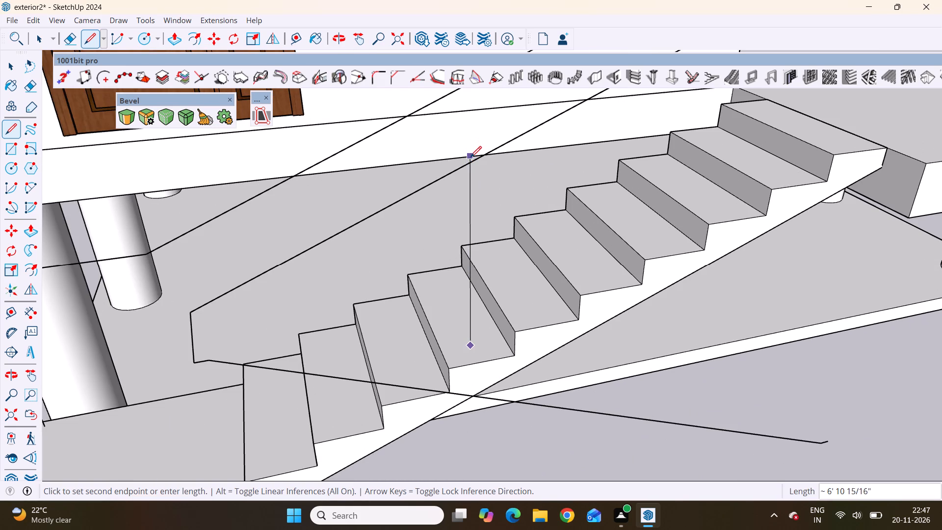
scroll(468, 162, up, 9)
scroll(468, 162, down, 3)
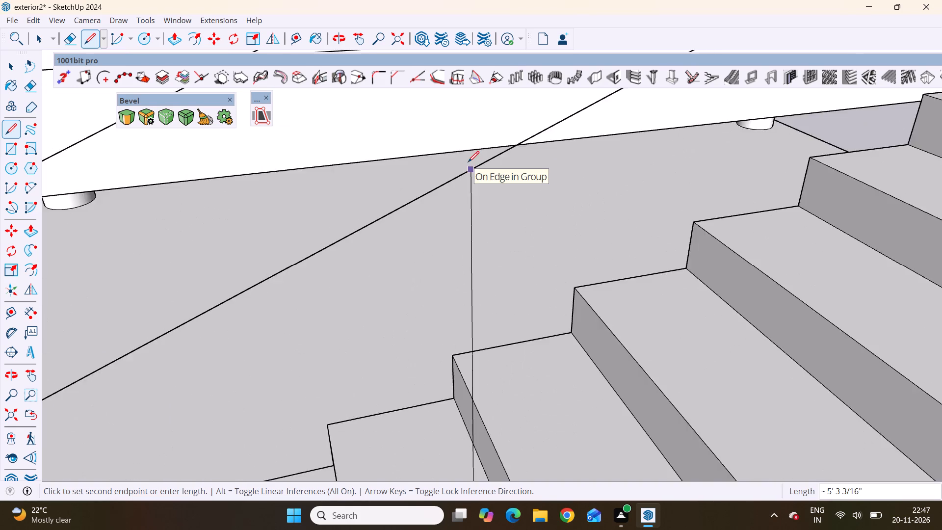
scroll(468, 162, down, 4)
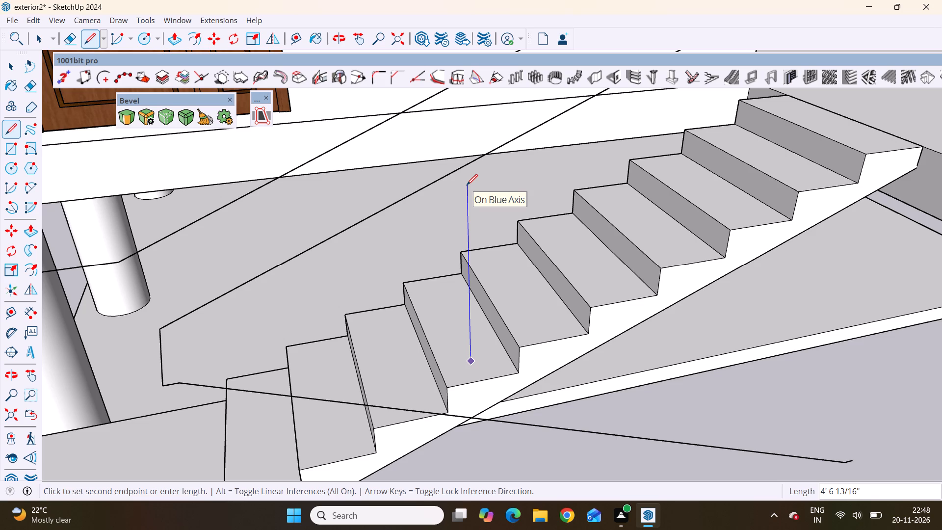
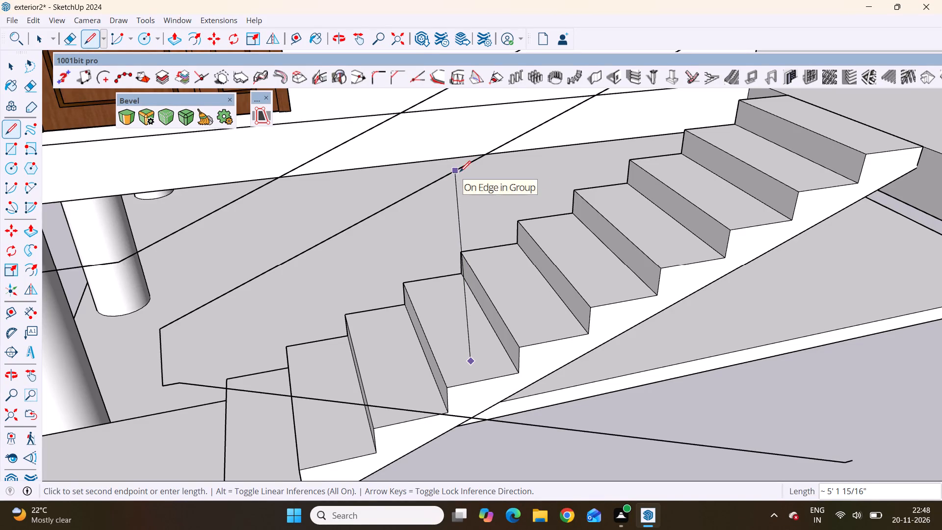
Finish the fourth-tread post line of the upper flight on the handrail line above, about 5' 3 1/4" long.
scroll(464, 165, up, 11)
scroll(464, 165, down, 5)
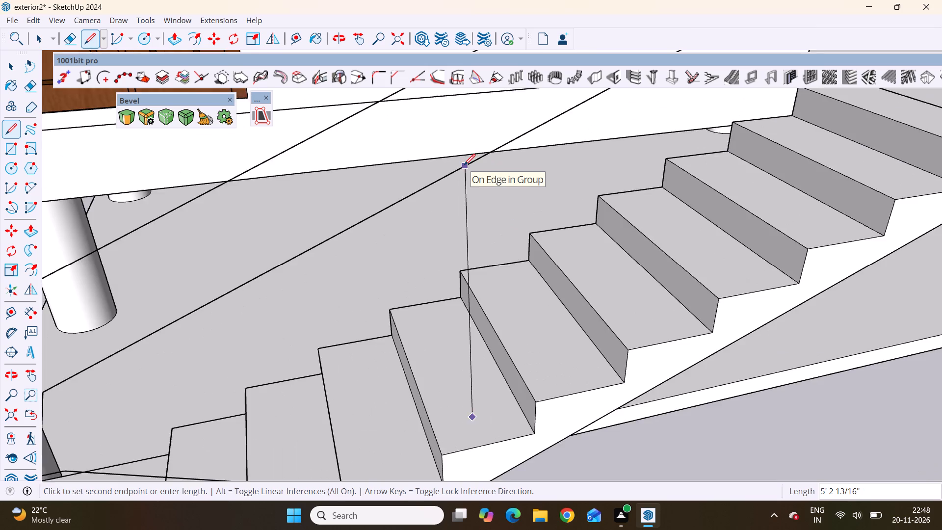
scroll(464, 165, down, 2)
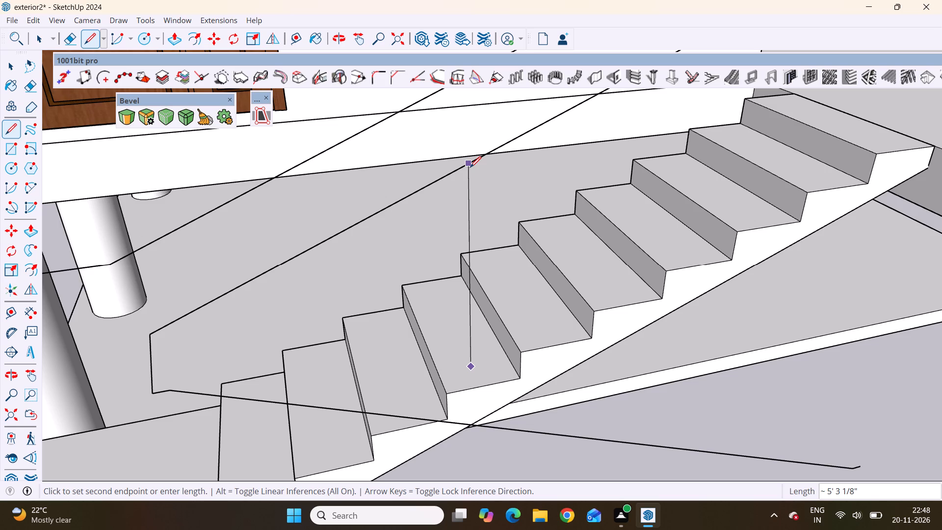
scroll(470, 167, up, 4)
scroll(470, 167, down, 4)
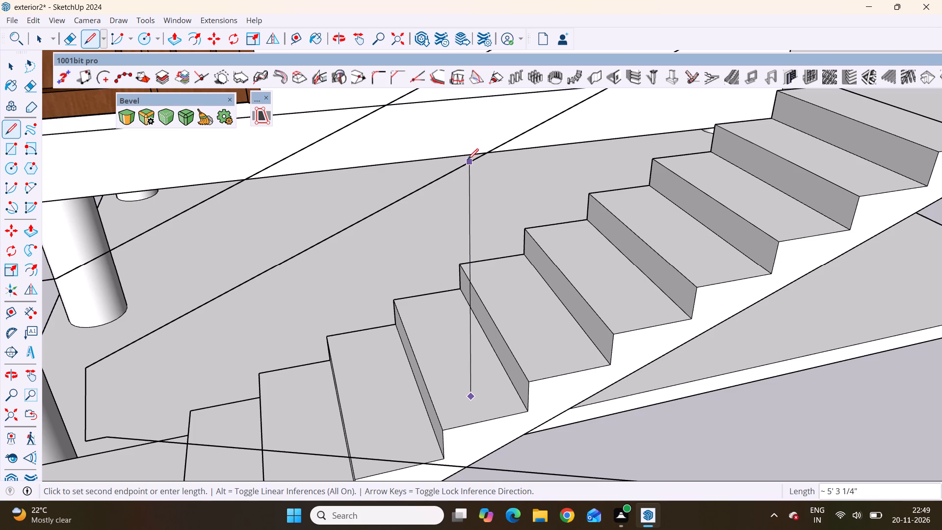
click(467, 161)
middle_drag(466, 189, 458, 261)
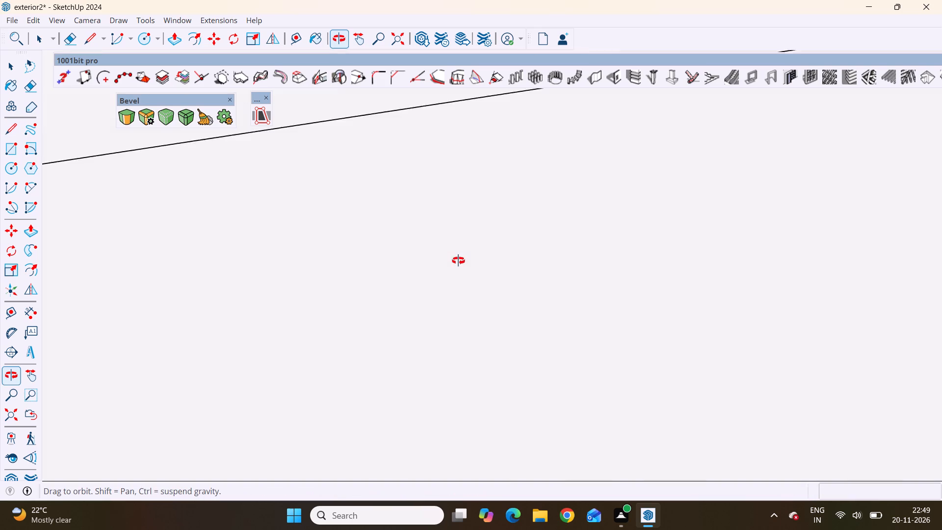
middle_drag(458, 261, 462, 147)
scroll(476, 203, down, 8)
scroll(495, 367, down, 3)
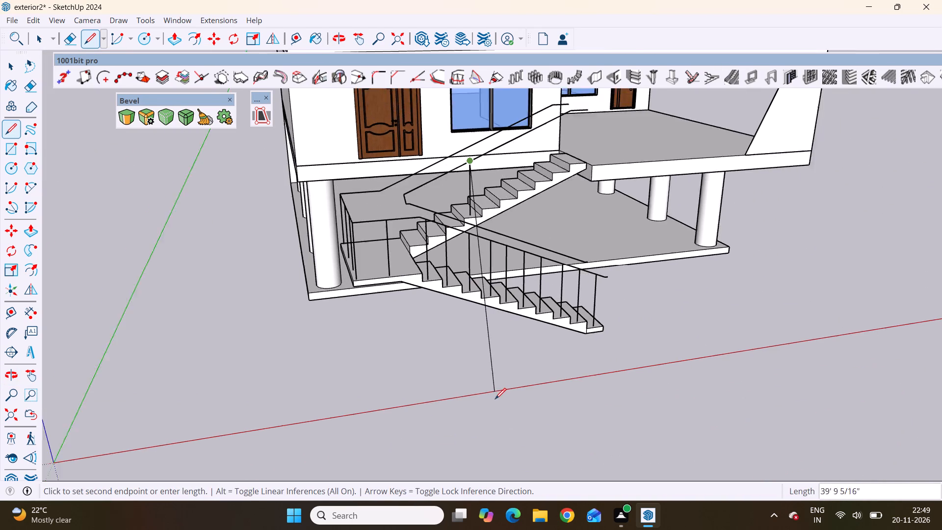
scroll(495, 399, down, 1)
key(space)
scroll(469, 183, up, 8)
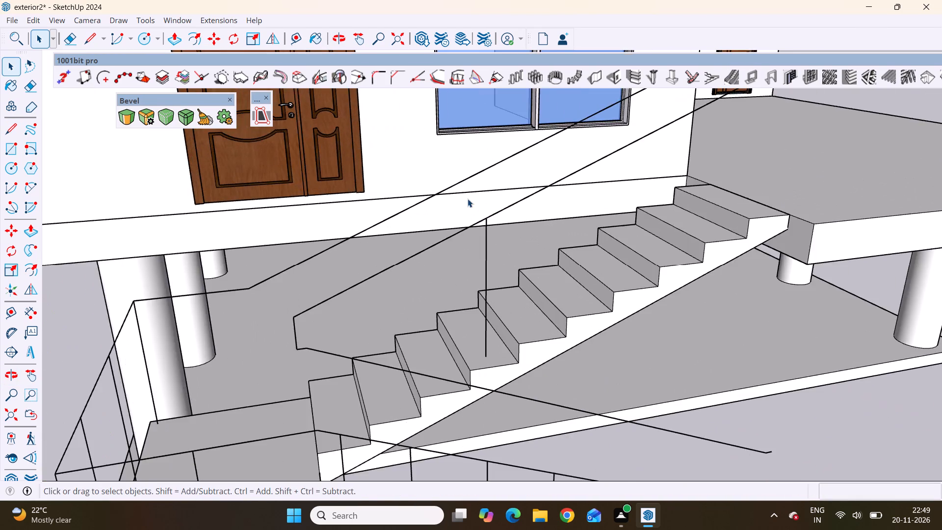
scroll(468, 199, up, 20)
scroll(468, 199, up, 1)
key(space)
scroll(490, 196, down, 5)
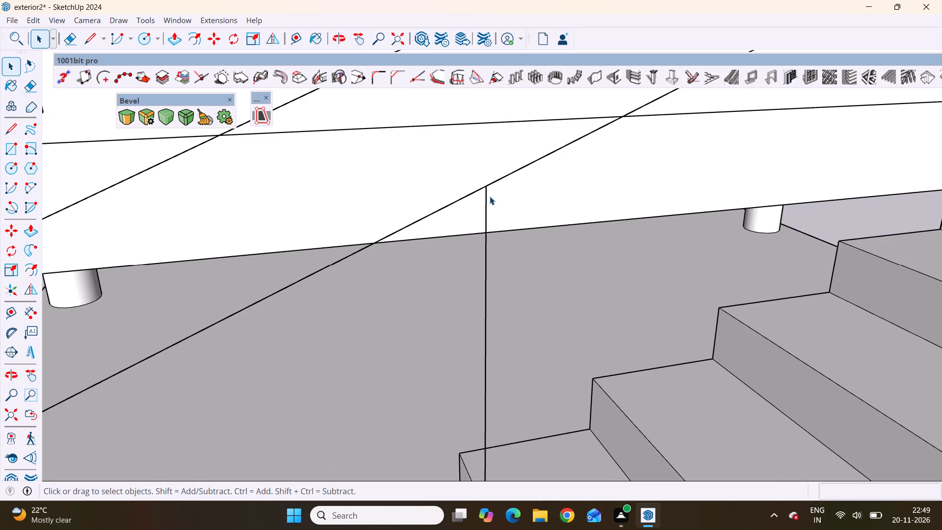
scroll(488, 191, up, 5)
scroll(487, 190, down, 19)
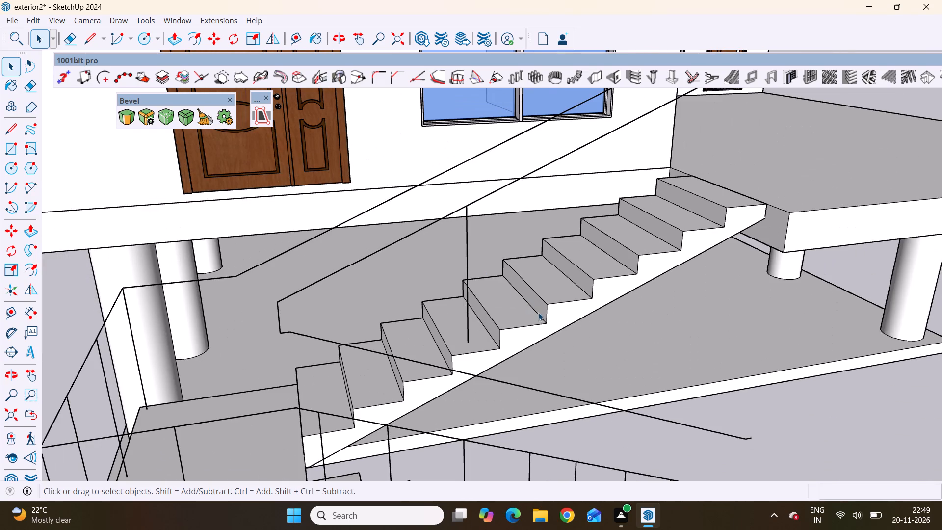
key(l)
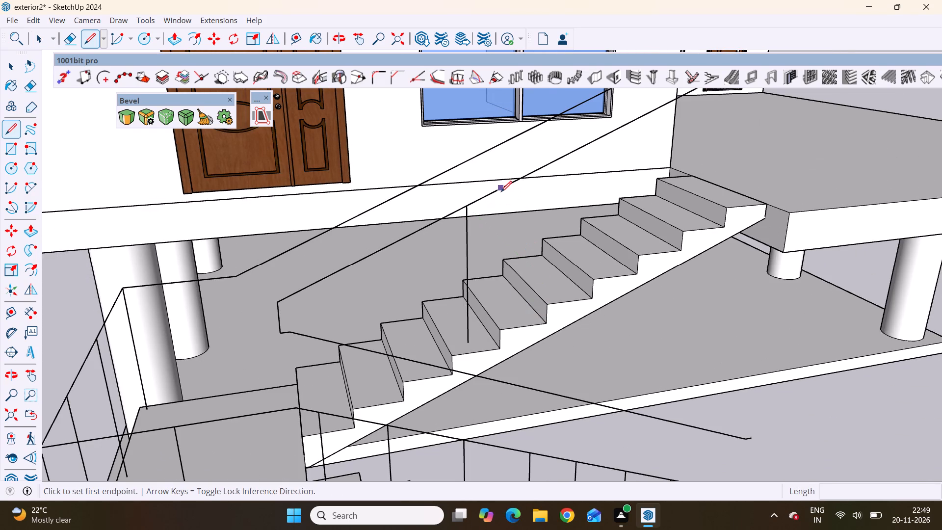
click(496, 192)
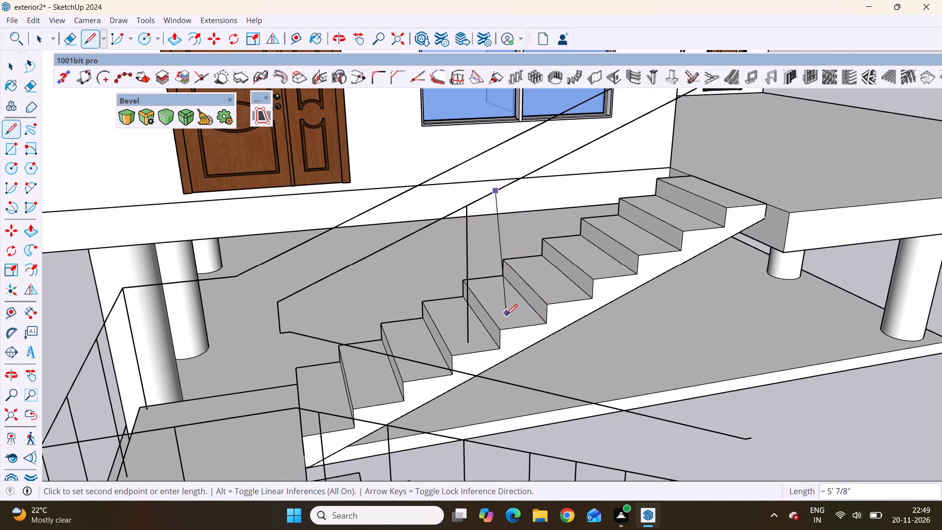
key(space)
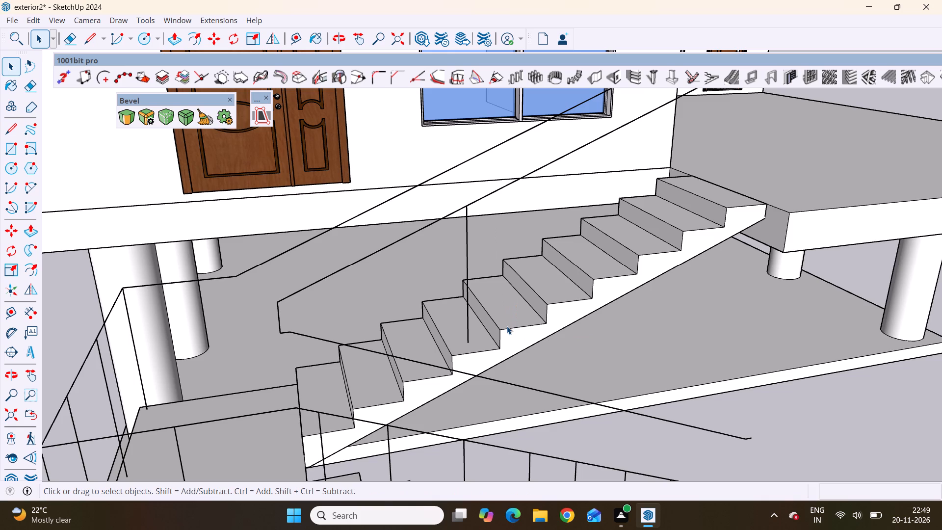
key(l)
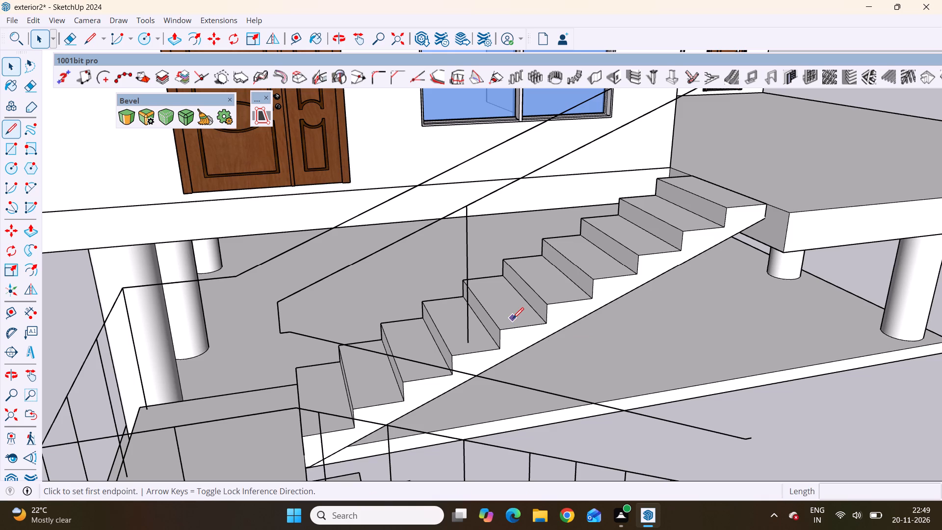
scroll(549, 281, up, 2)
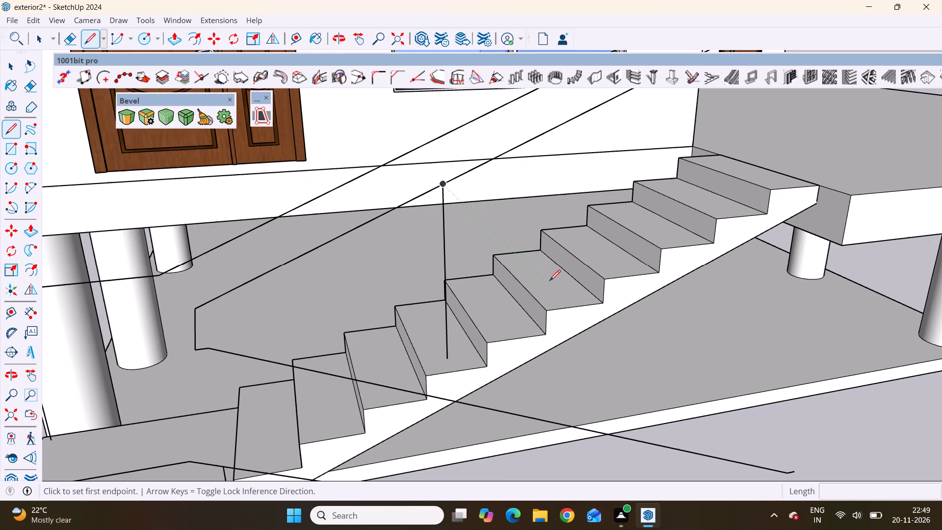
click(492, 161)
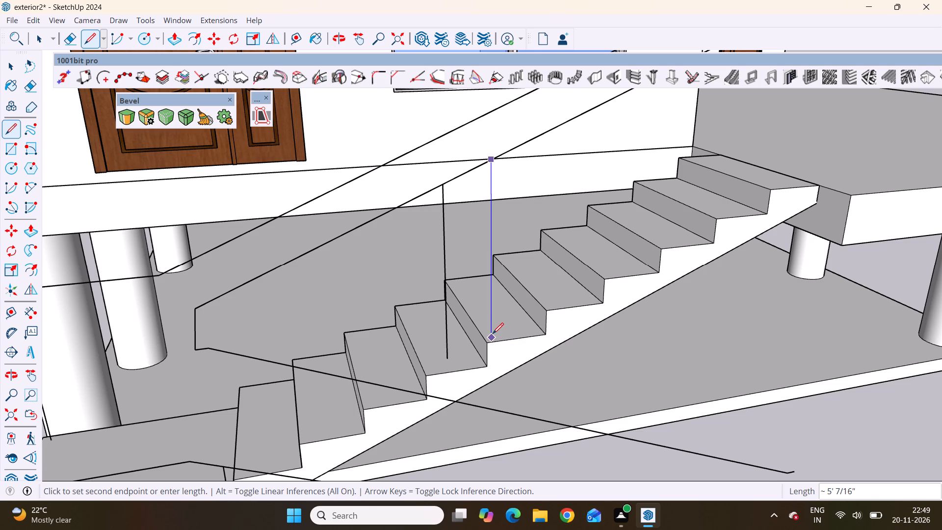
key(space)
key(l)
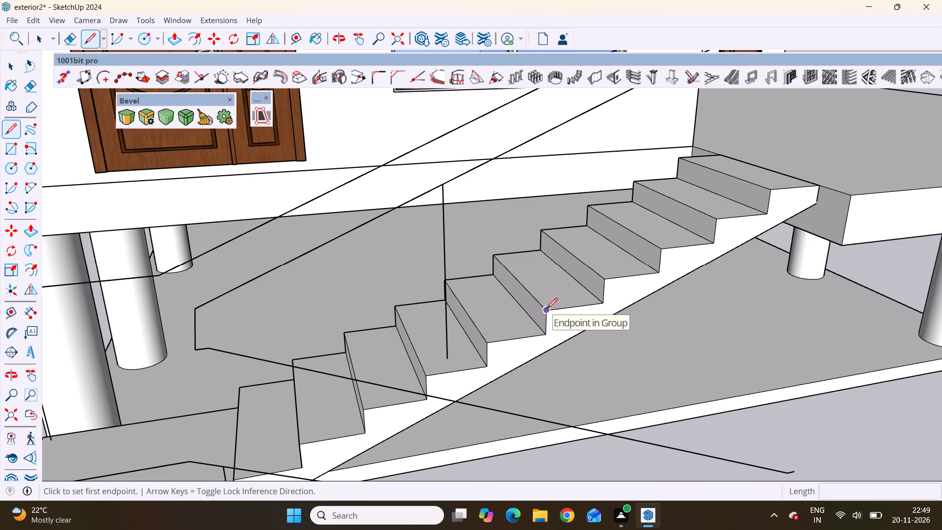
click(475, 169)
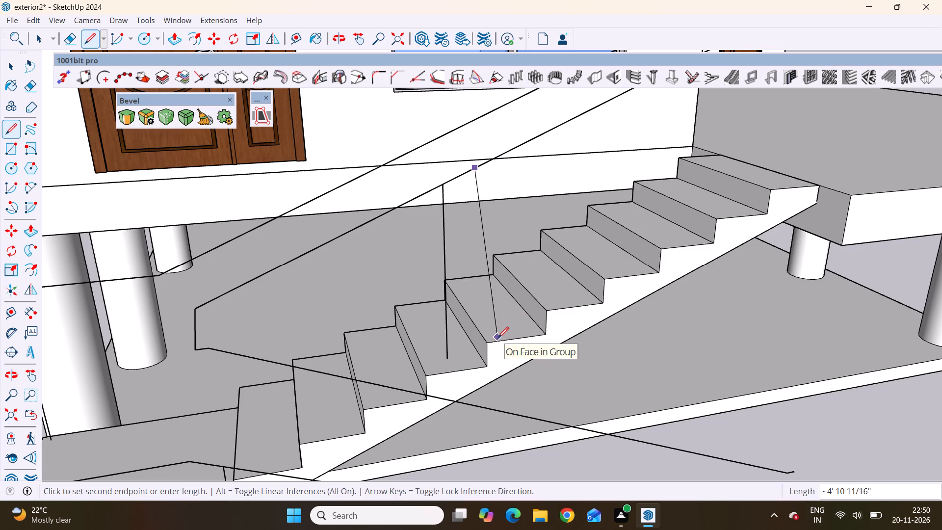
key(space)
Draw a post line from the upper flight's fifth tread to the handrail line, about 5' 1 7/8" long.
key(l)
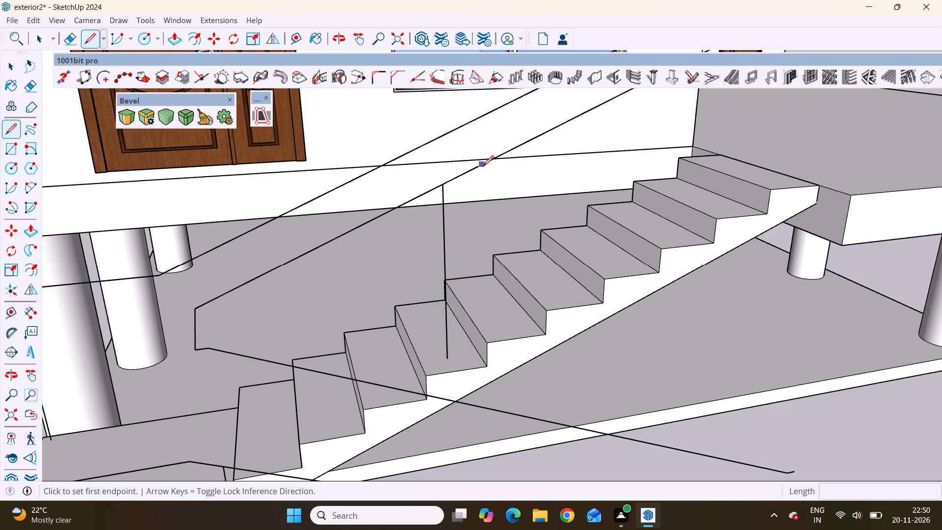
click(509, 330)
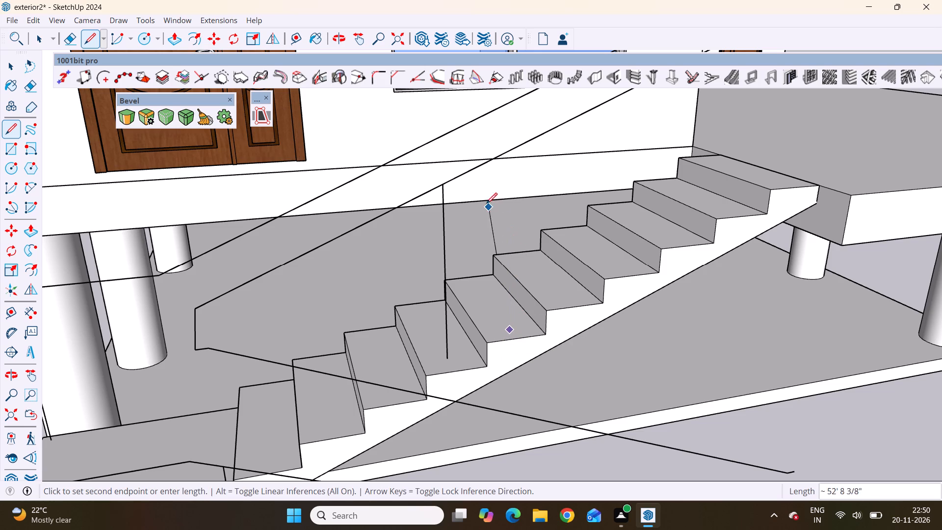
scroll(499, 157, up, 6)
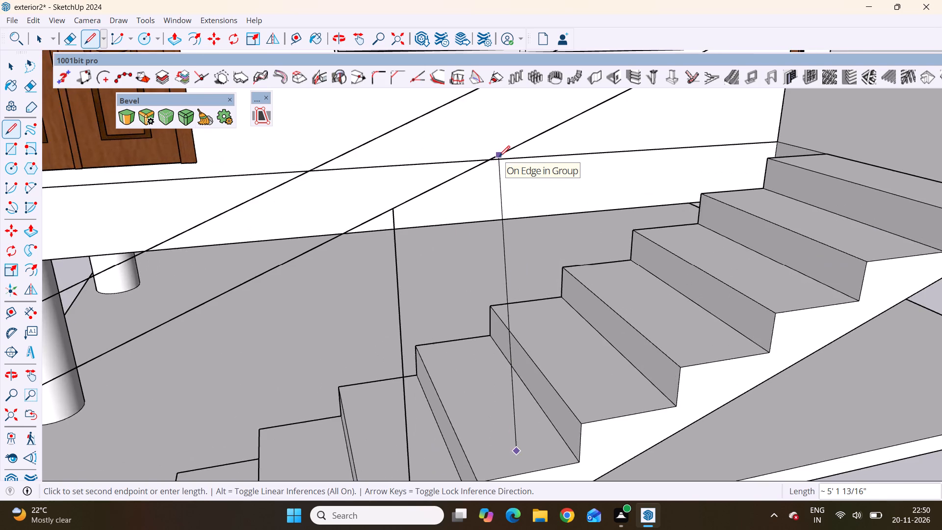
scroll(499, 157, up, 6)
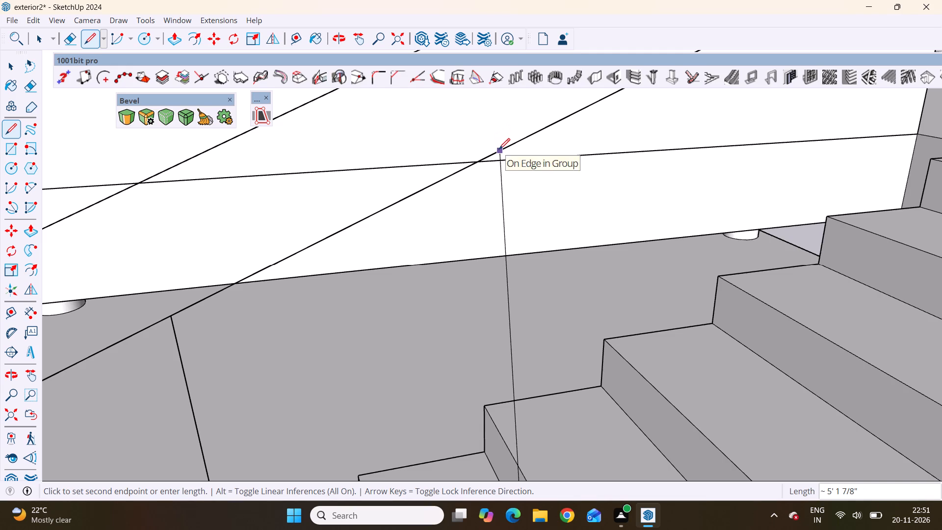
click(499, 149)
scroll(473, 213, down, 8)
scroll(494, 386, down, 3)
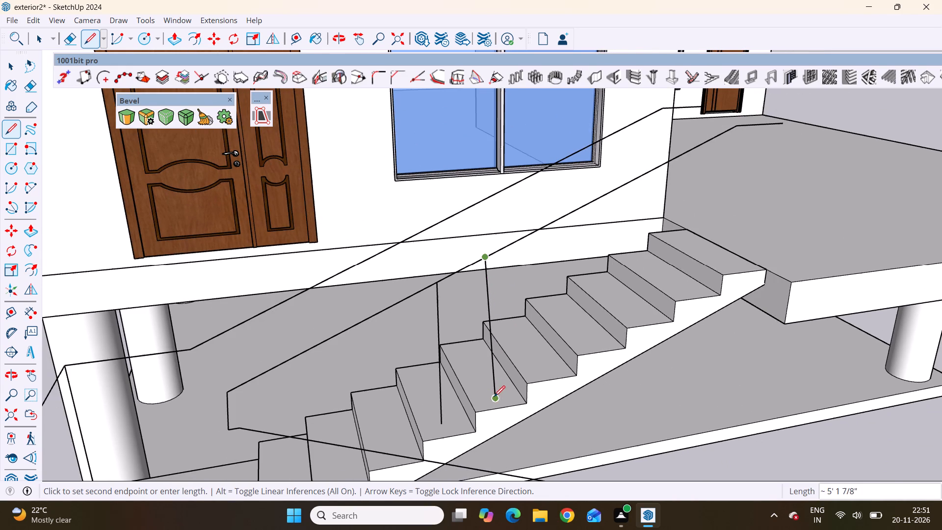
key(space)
Draw a vertical post line from the handrail line down to the upper flight's sixth tread, about 4' 10" long.
key(l)
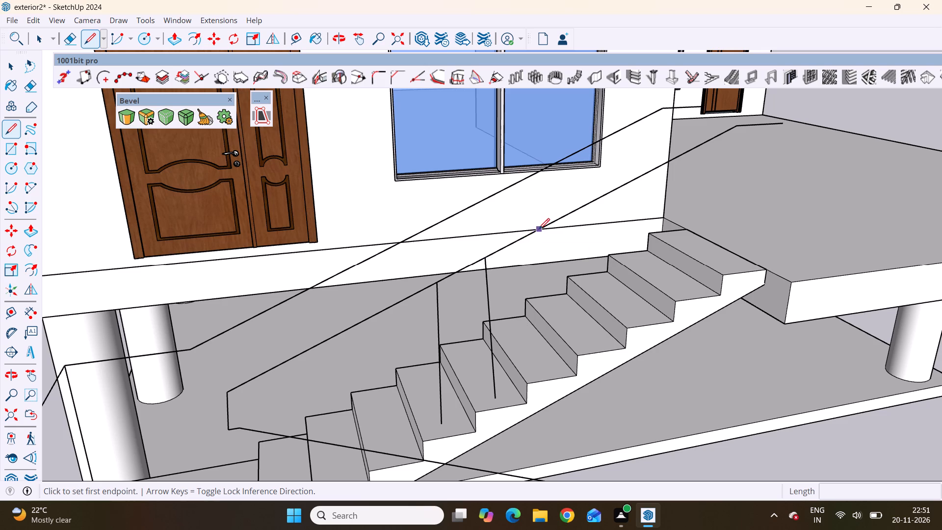
click(540, 229)
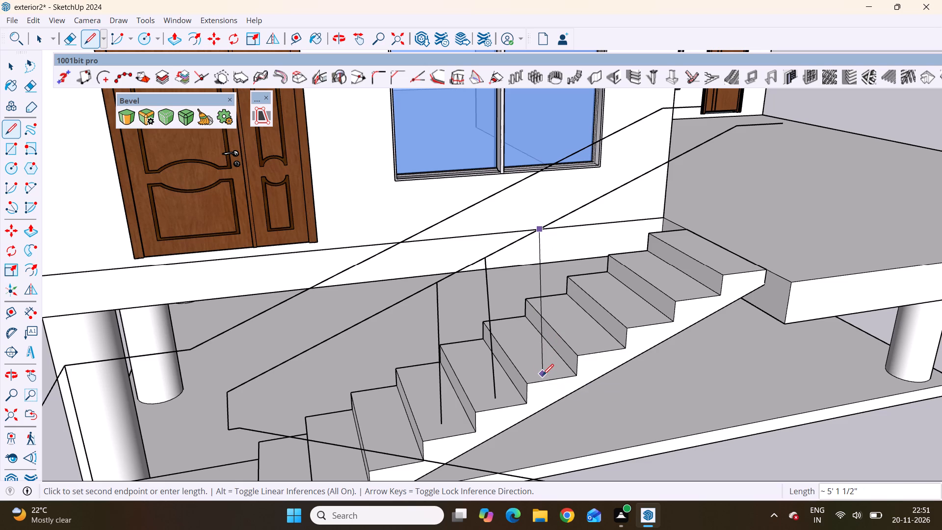
scroll(543, 374, up, 2)
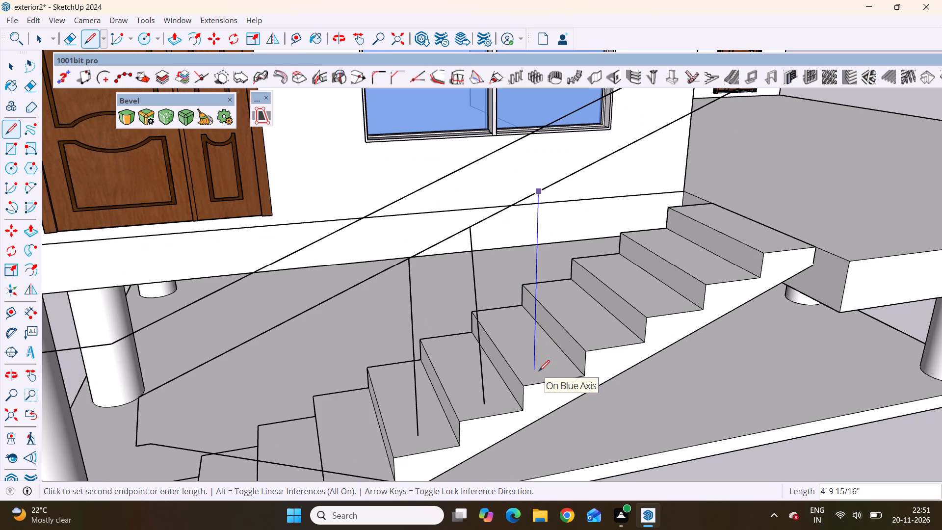
click(539, 371)
scroll(542, 336, down, 4)
middle_drag(516, 387, 505, 367)
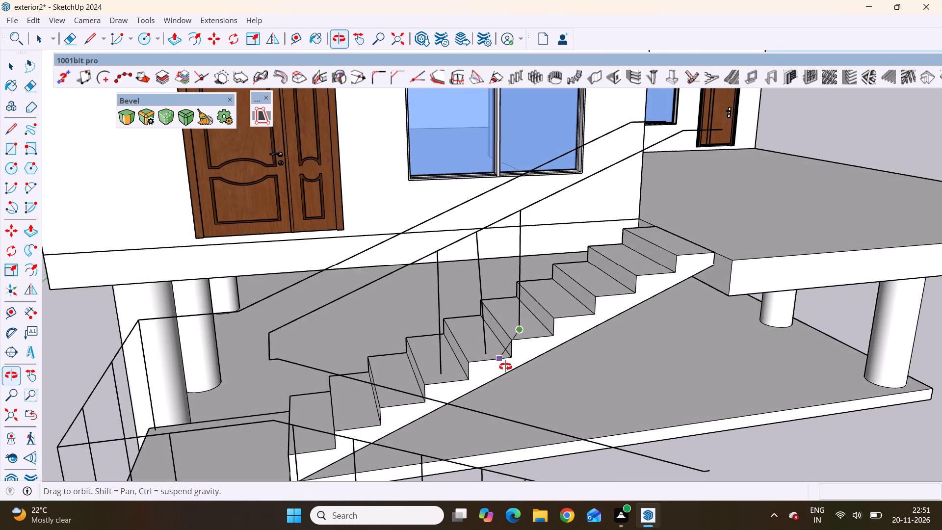
middle_drag(505, 367, 516, 359)
scroll(527, 361, up, 4)
scroll(527, 361, down, 5)
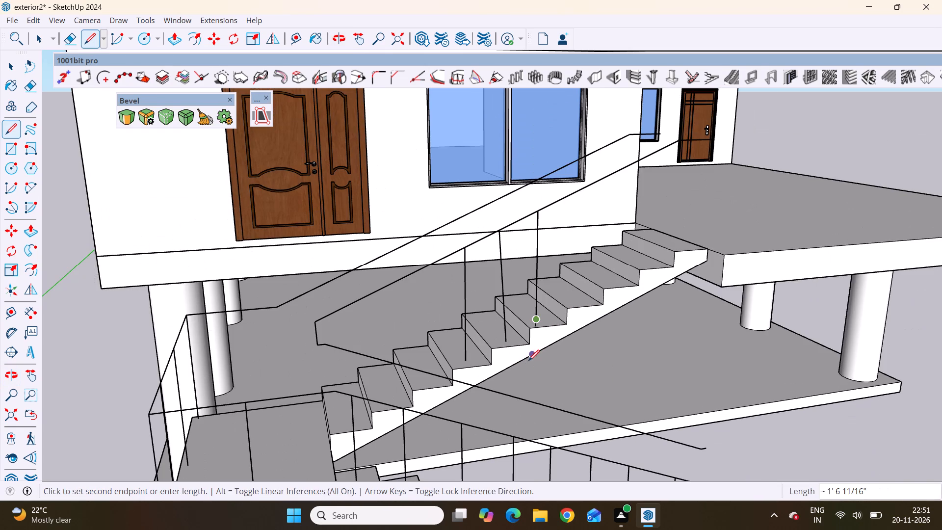
key(space)
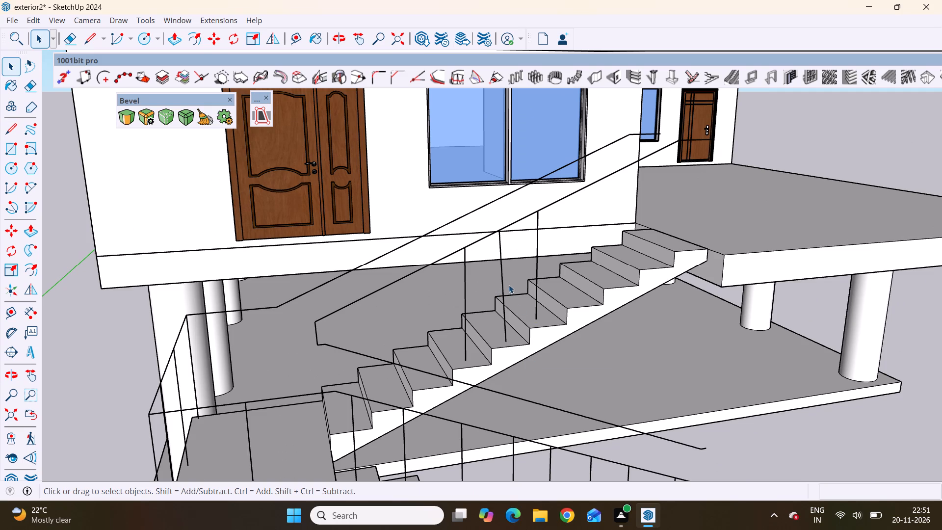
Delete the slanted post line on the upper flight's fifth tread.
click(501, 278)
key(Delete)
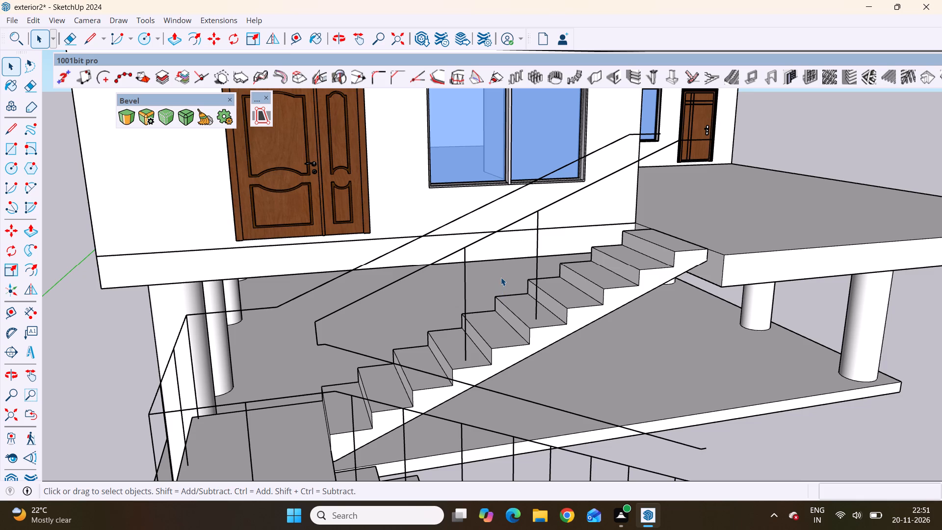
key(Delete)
Draw a vertical post line from the handrail line down to the upper flight's fifth tread, about 5' 3" long.
key(l)
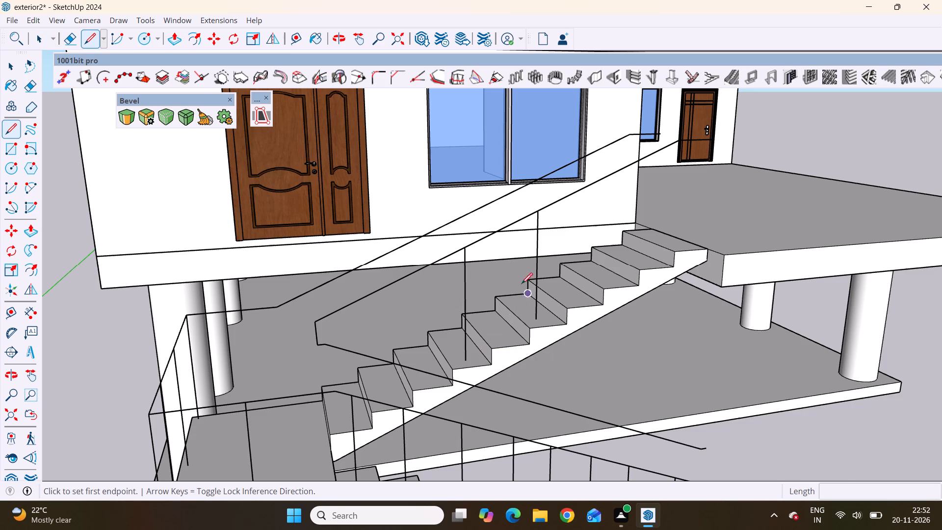
click(506, 227)
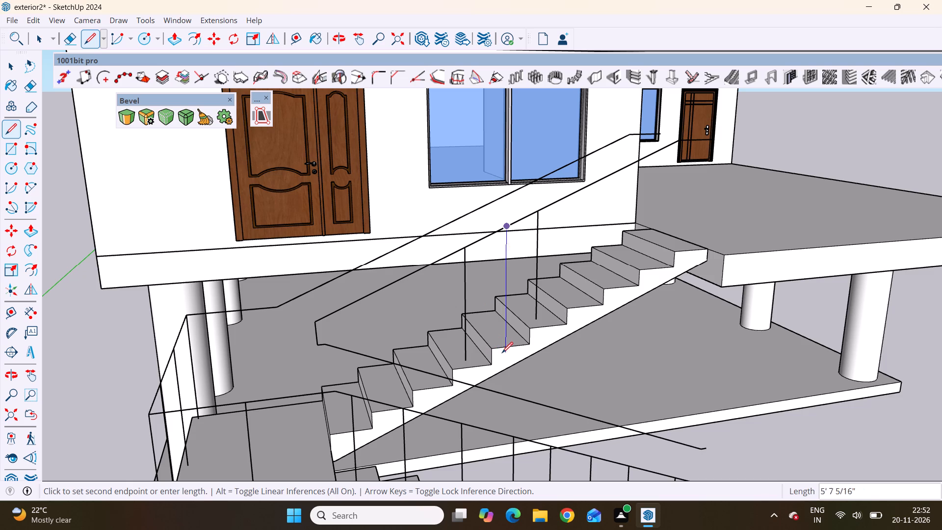
scroll(505, 339, up, 4)
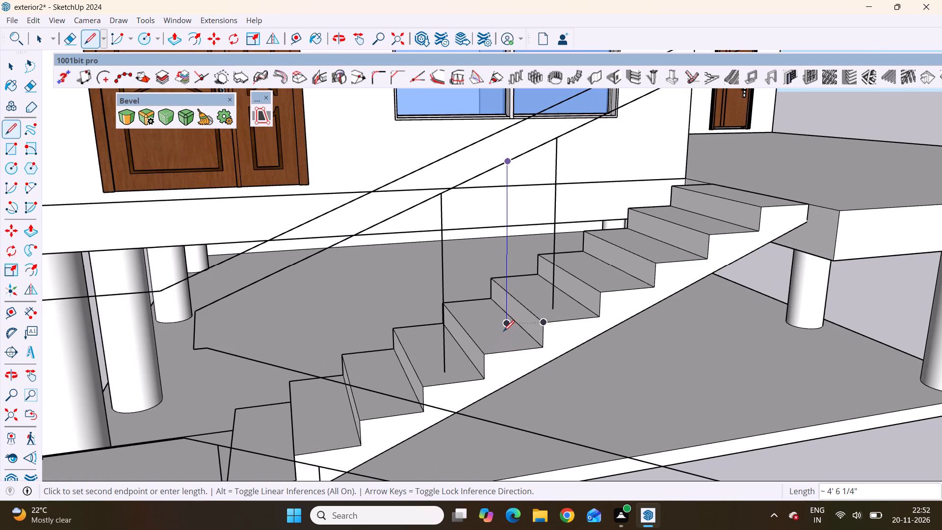
scroll(504, 344, up, 8)
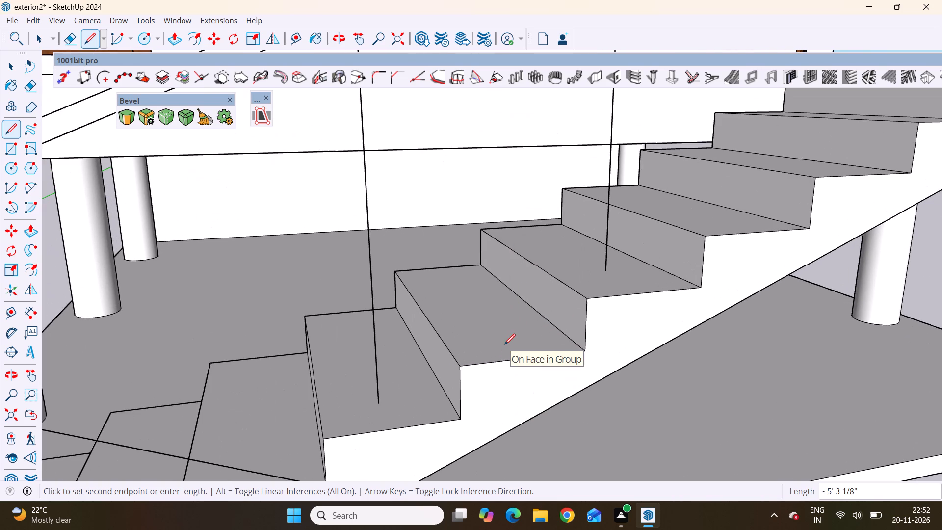
click(510, 350)
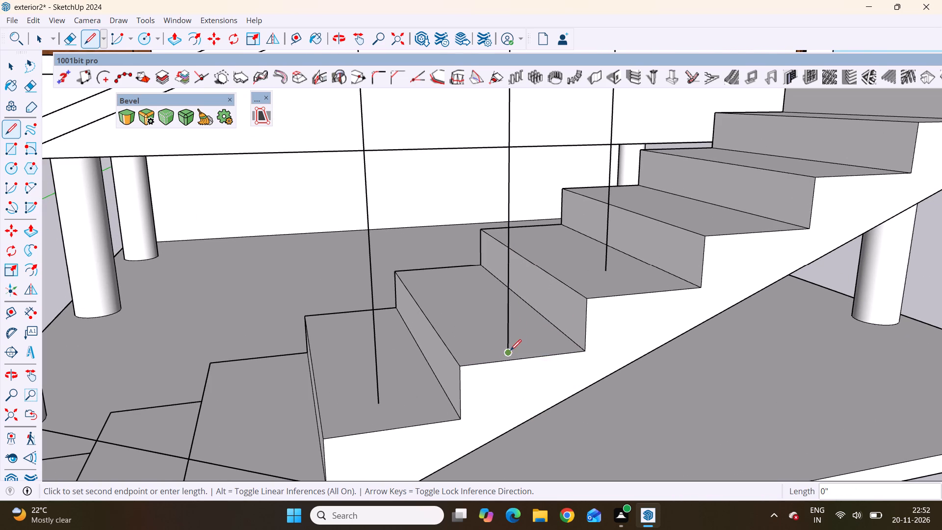
Delete the post line standing on the upper flight's fourth tread.
scroll(512, 322, down, 7)
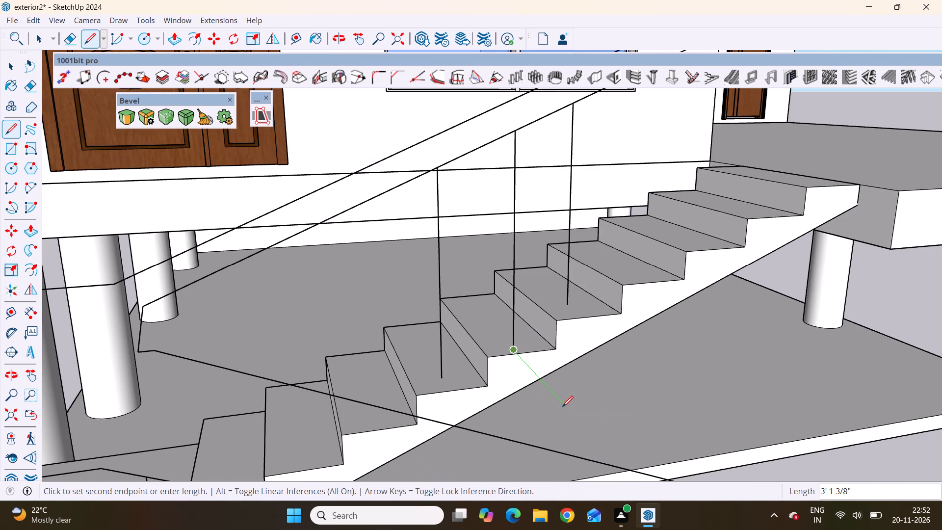
key(space)
scroll(552, 378, down, 4)
scroll(500, 368, up, 2)
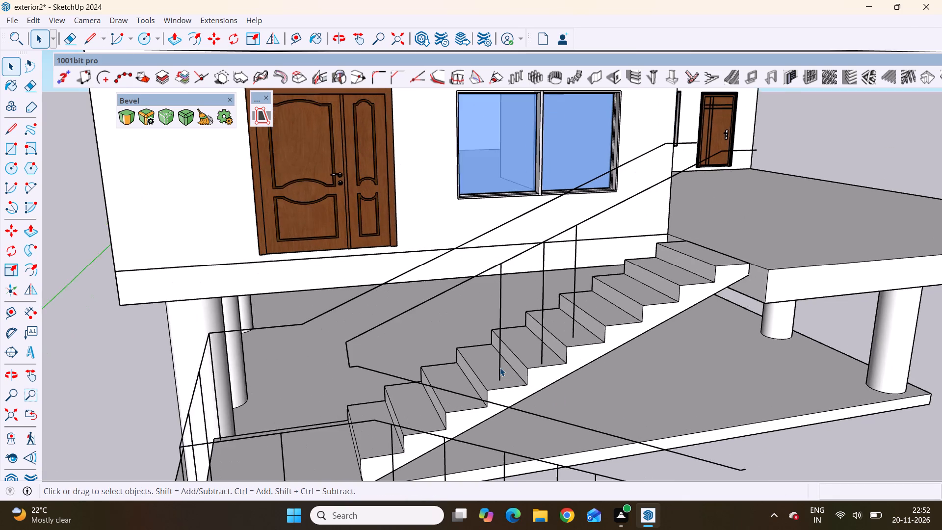
scroll(500, 368, up, 1)
click(500, 358)
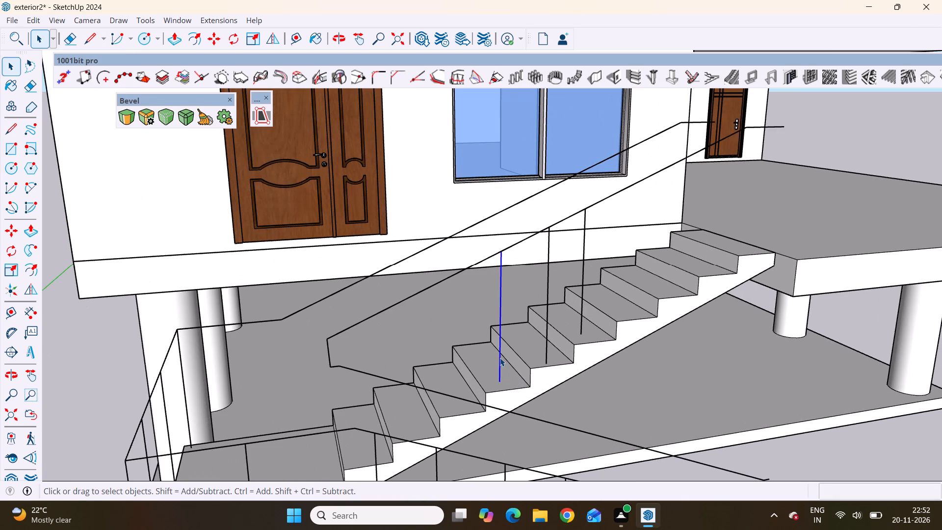
key(Delete)
Draw a vertical post line from the handrail line down to the upper flight's fourth tread.
key(l)
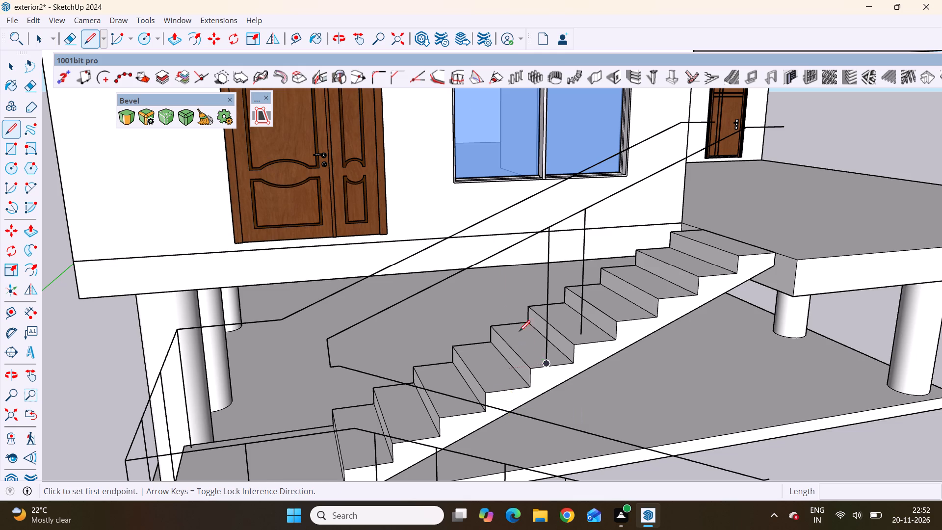
click(497, 253)
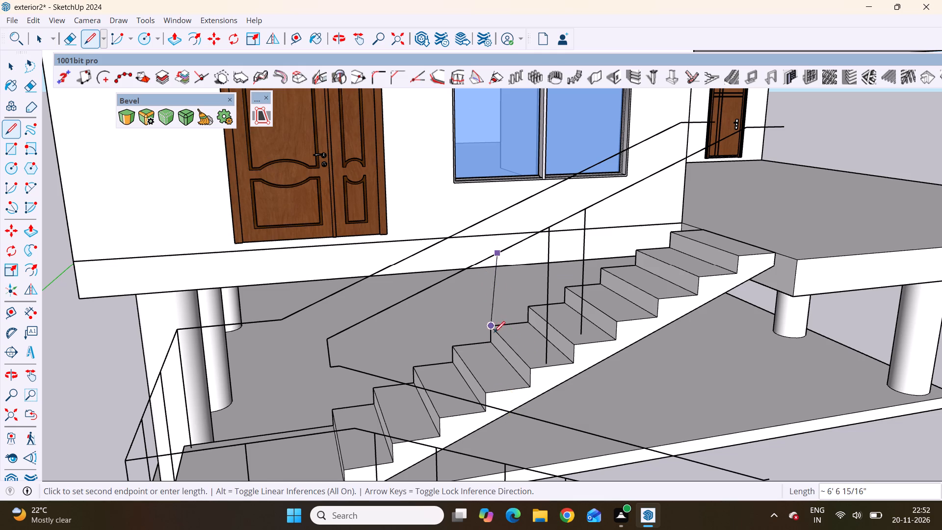
click(500, 380)
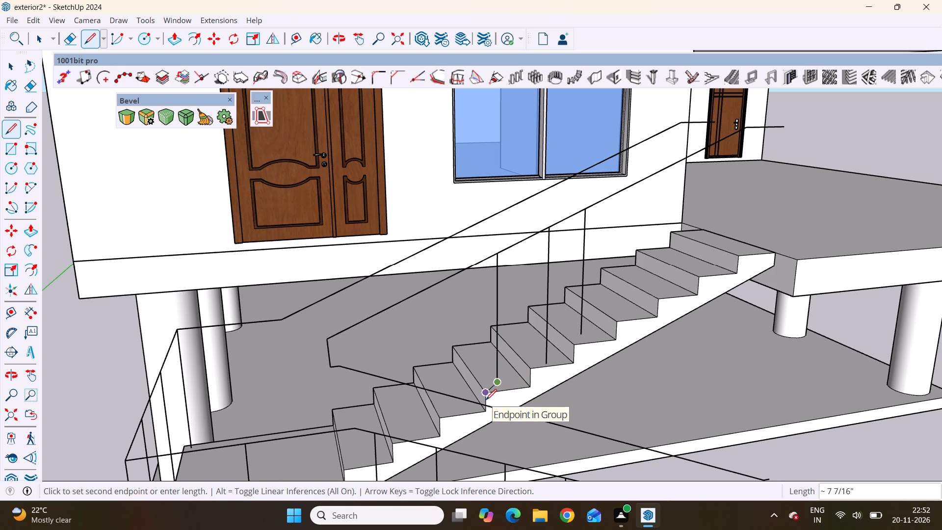
key(space)
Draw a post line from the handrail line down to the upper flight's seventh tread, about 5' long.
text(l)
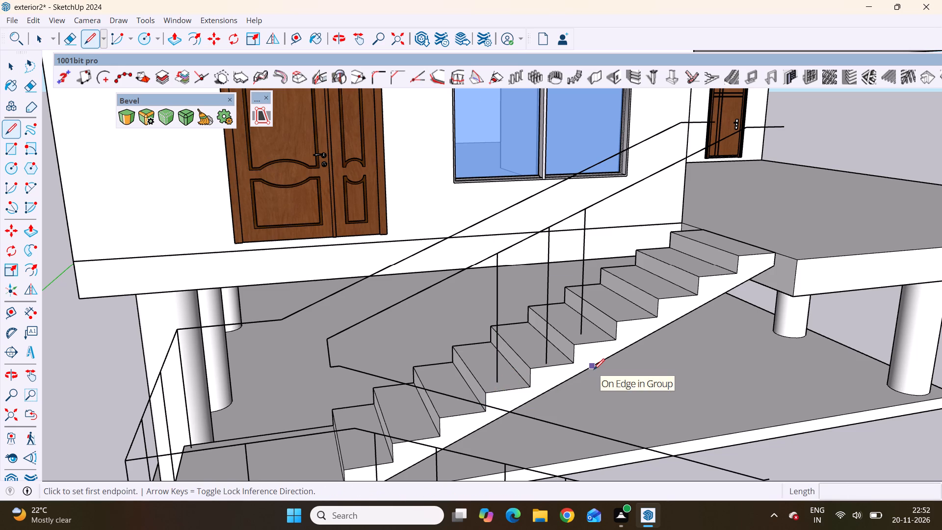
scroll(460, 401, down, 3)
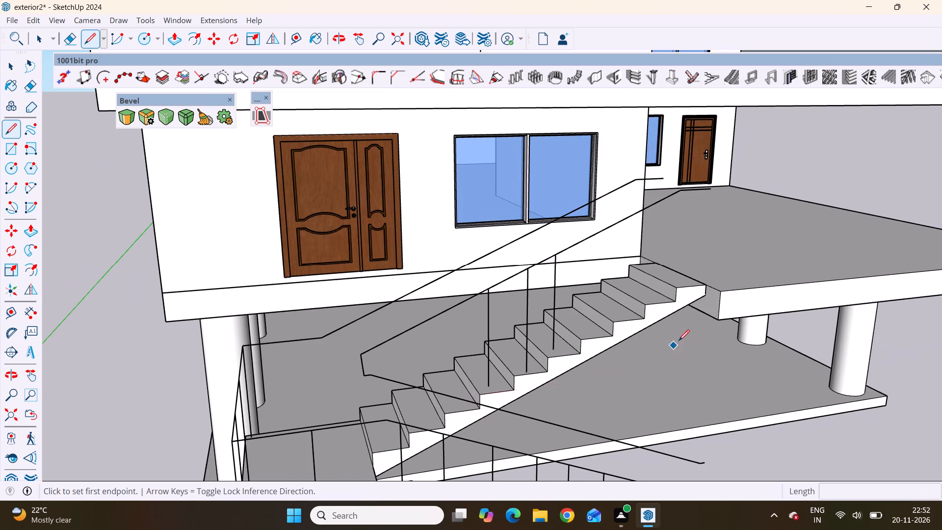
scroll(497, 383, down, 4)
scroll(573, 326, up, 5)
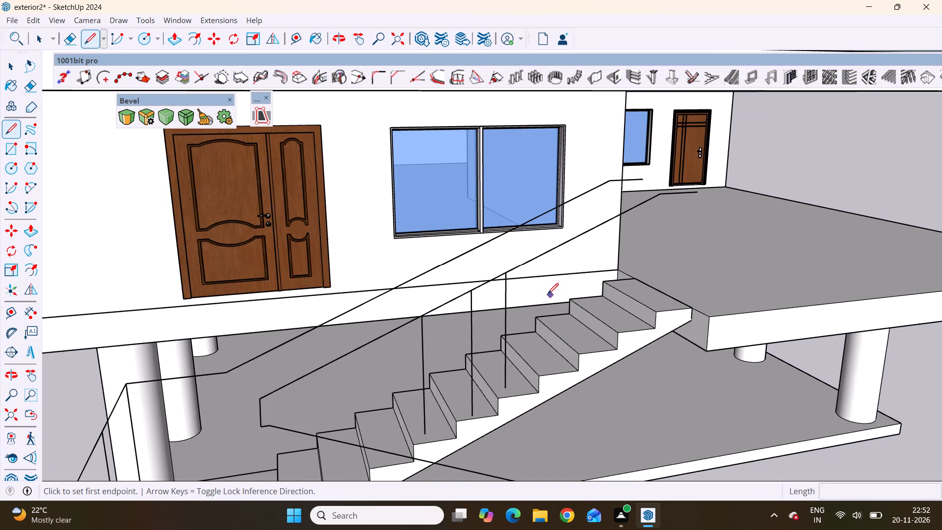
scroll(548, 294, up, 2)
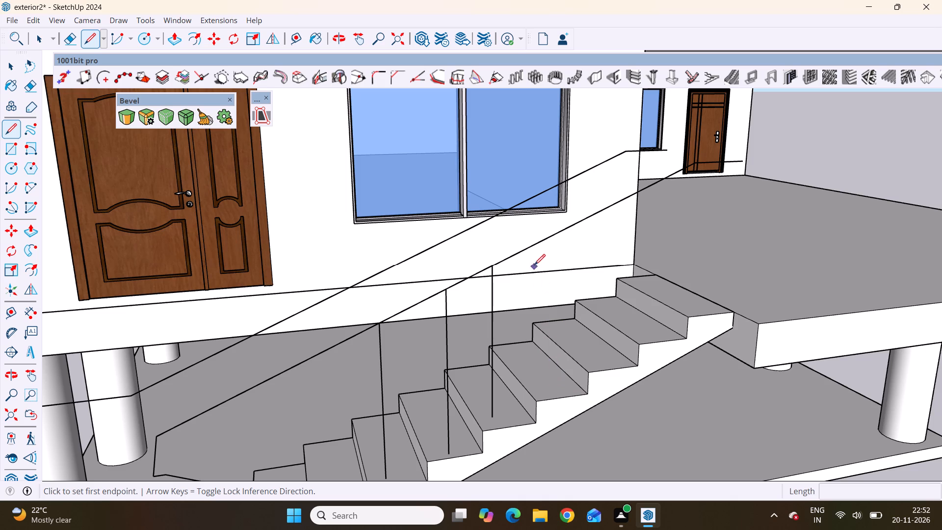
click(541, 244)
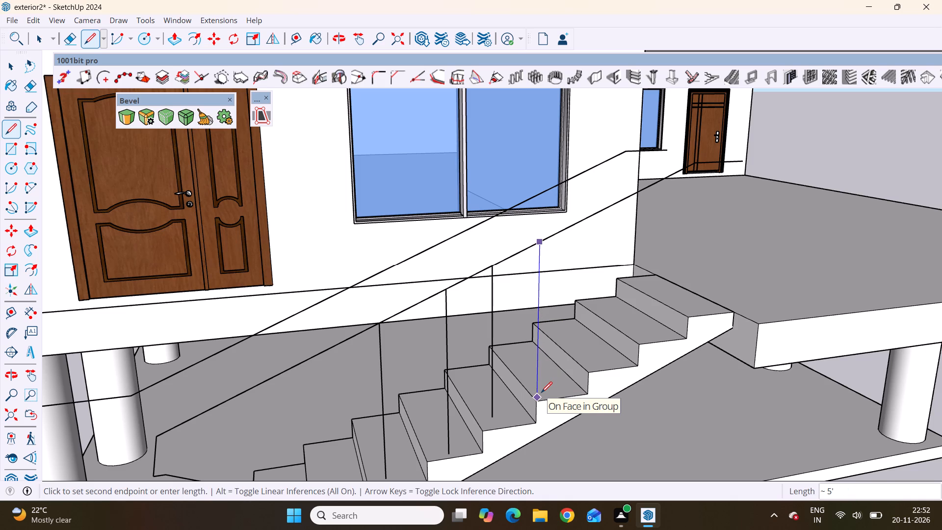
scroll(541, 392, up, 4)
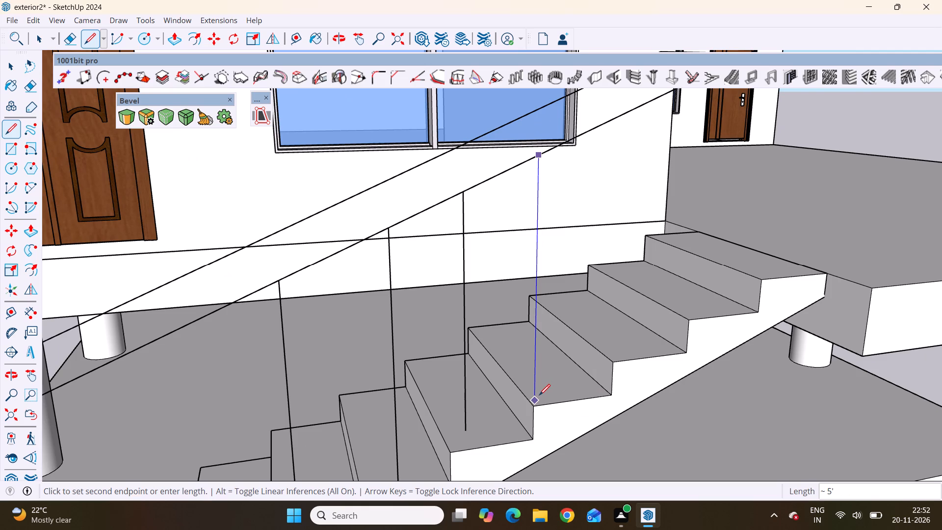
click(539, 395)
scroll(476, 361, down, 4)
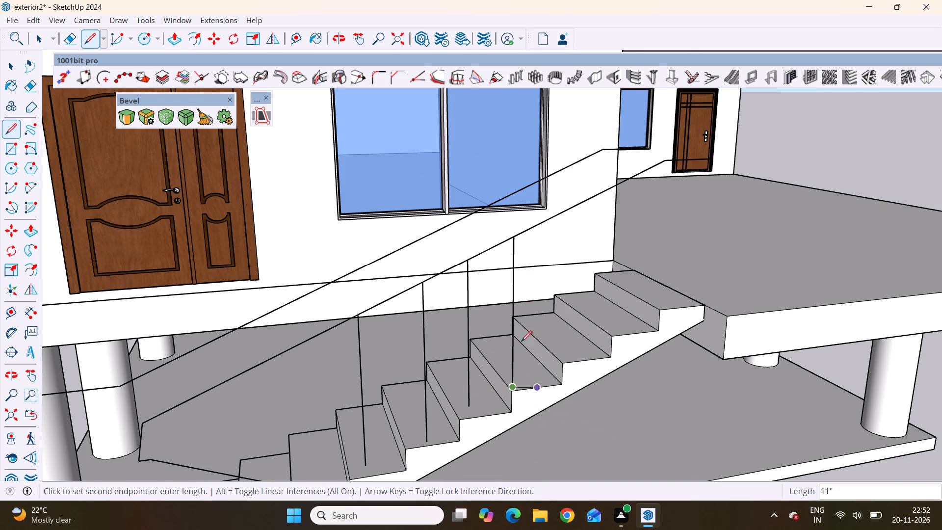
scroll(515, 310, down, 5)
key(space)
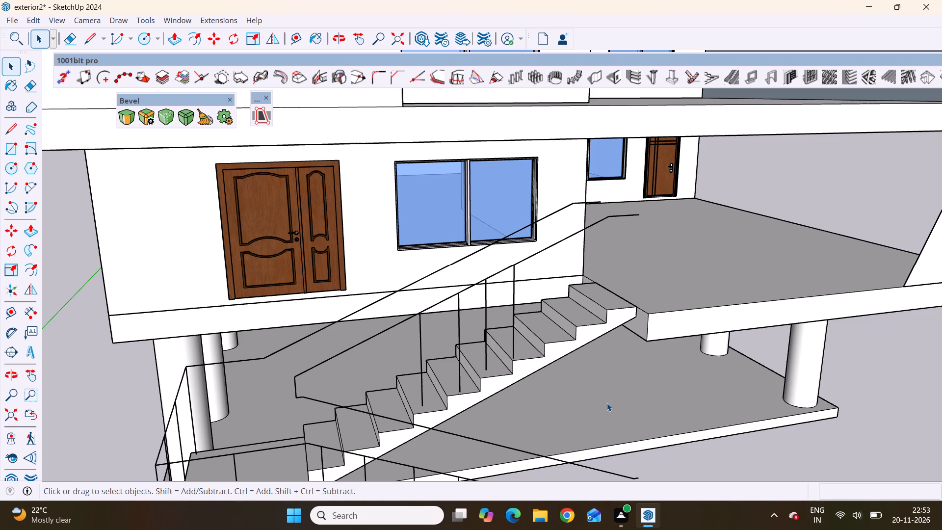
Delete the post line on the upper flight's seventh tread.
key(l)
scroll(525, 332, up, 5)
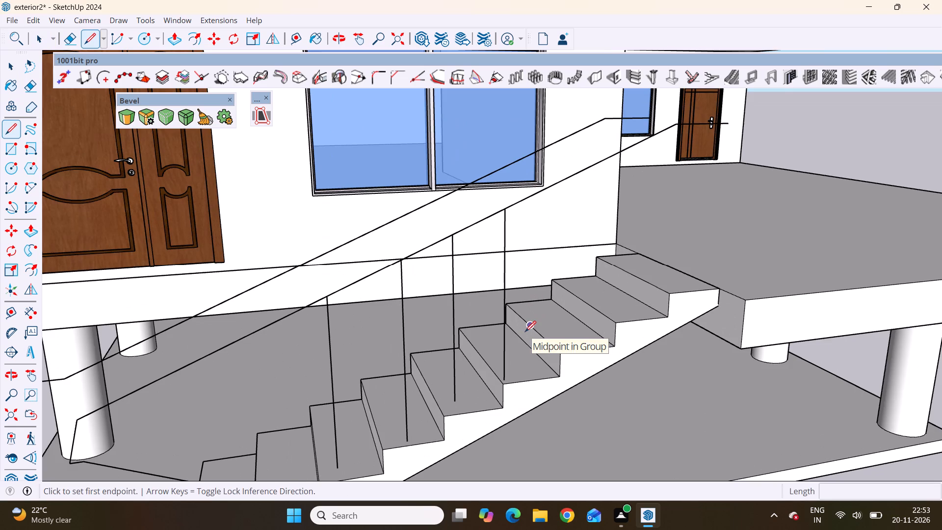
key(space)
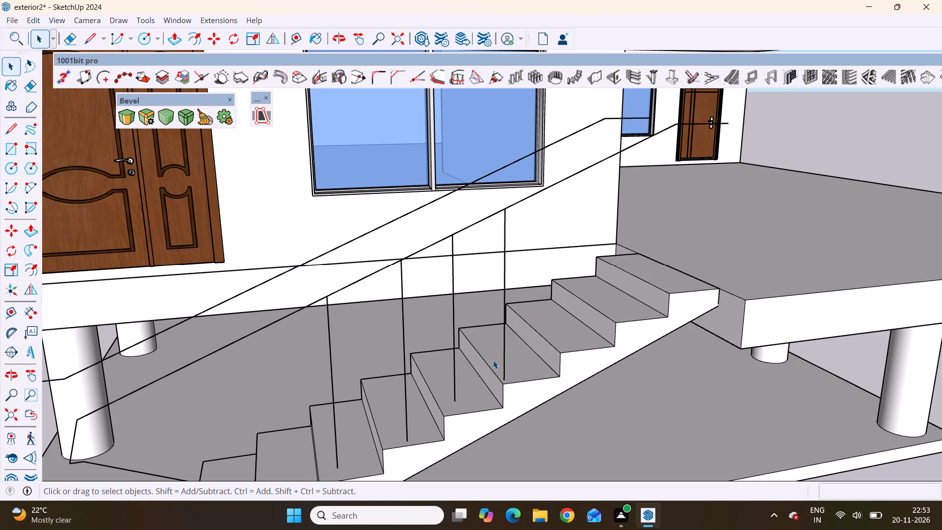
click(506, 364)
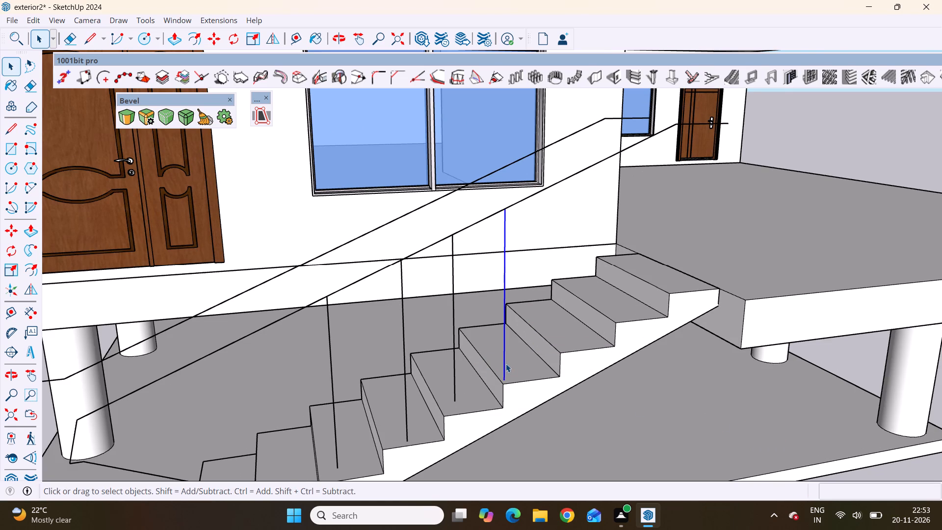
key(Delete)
Draw a vertical post line from the handrail line down to the upper flight's seventh tread, about 4' 9" long.
key(l)
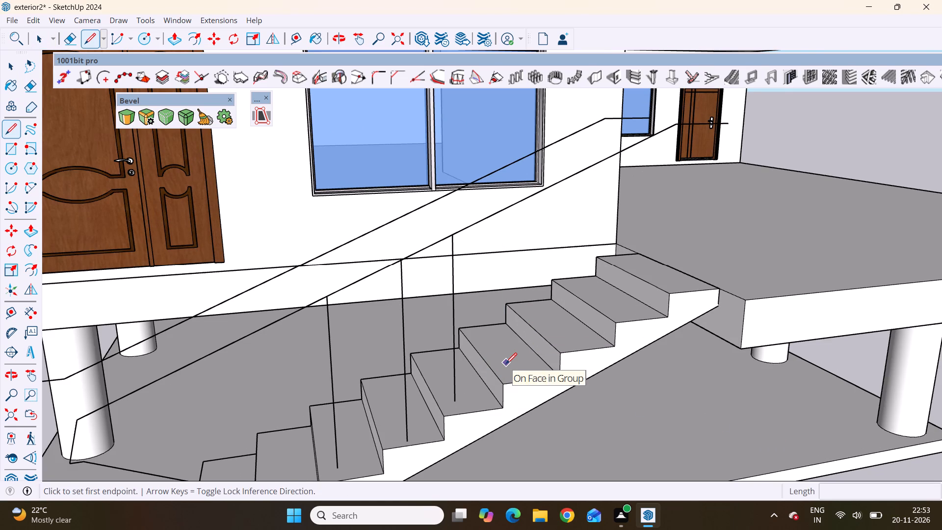
click(504, 211)
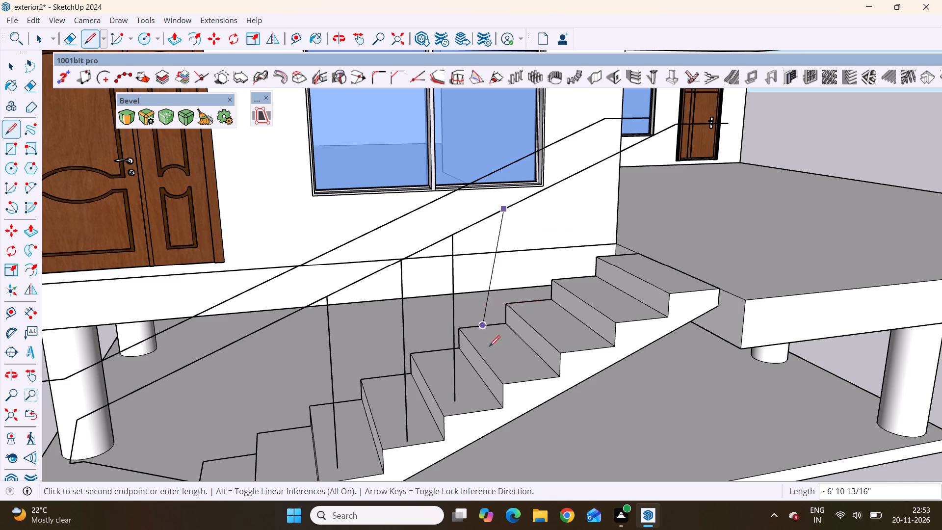
click(507, 374)
scroll(543, 431, down, 2)
key(space)
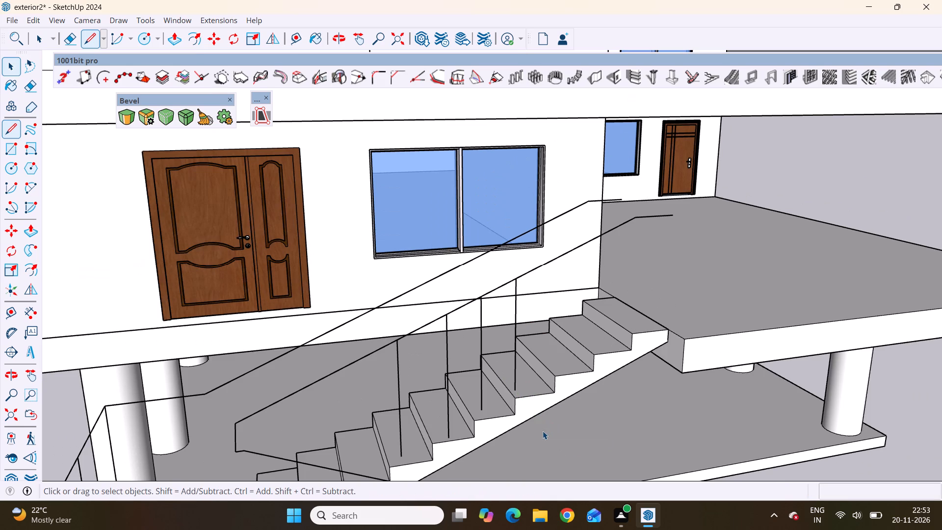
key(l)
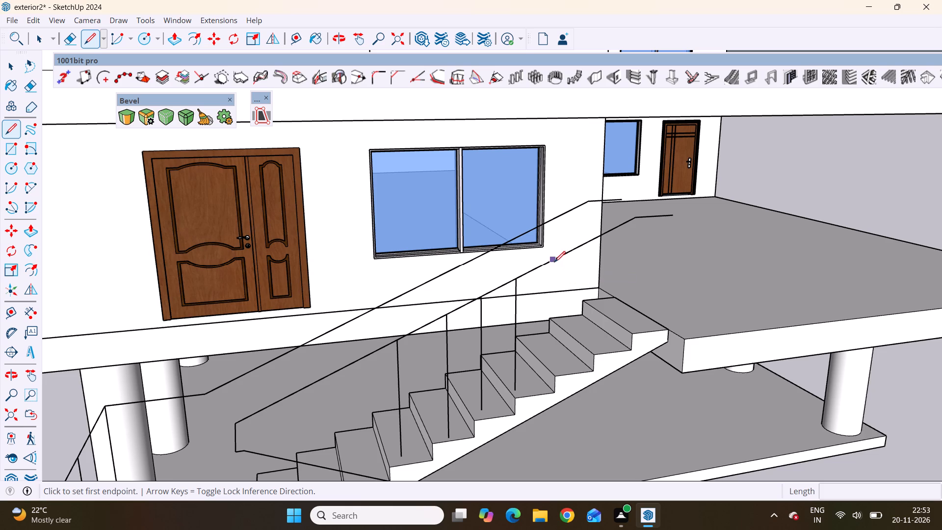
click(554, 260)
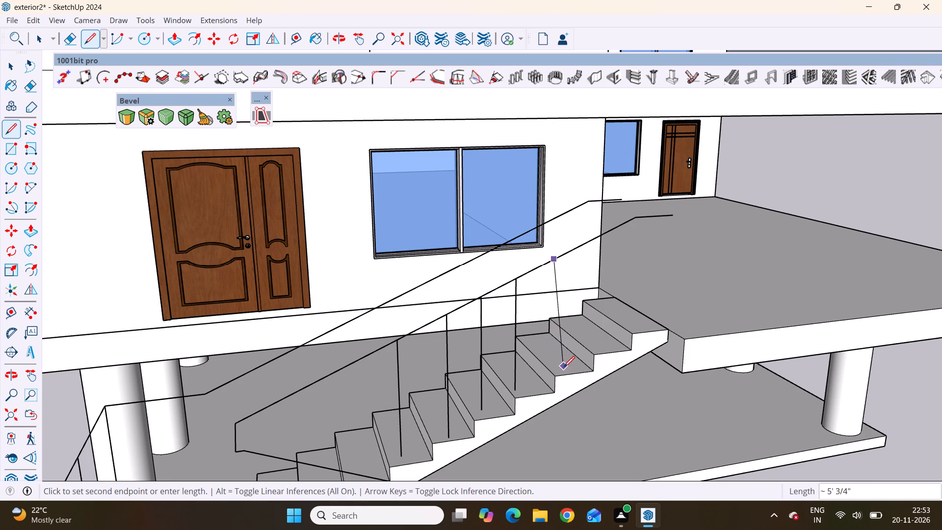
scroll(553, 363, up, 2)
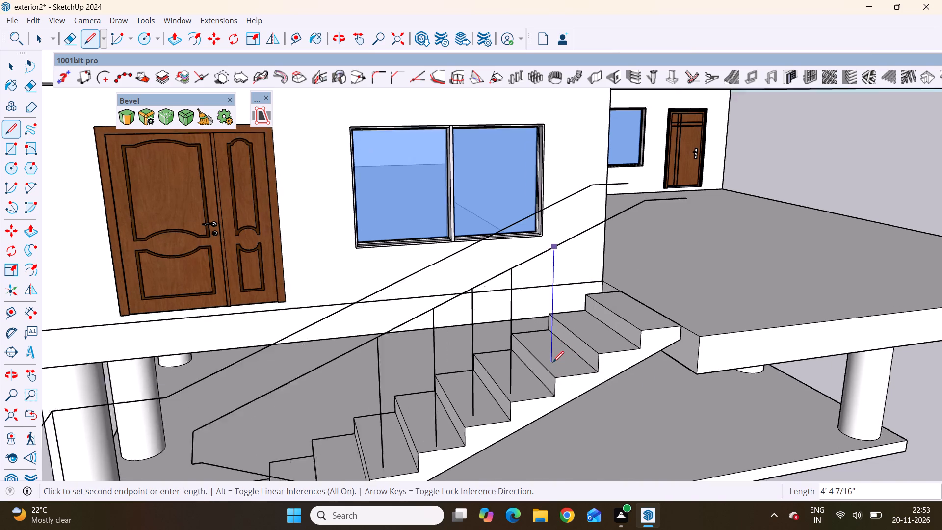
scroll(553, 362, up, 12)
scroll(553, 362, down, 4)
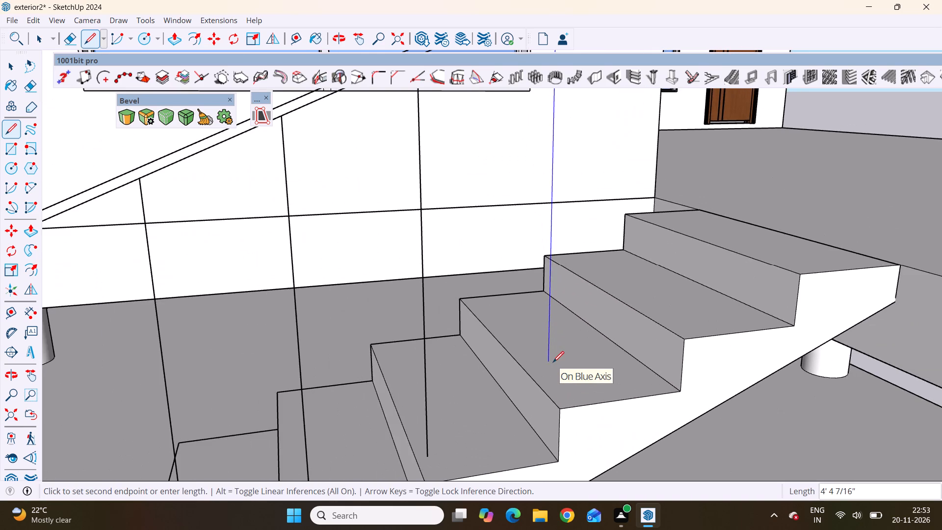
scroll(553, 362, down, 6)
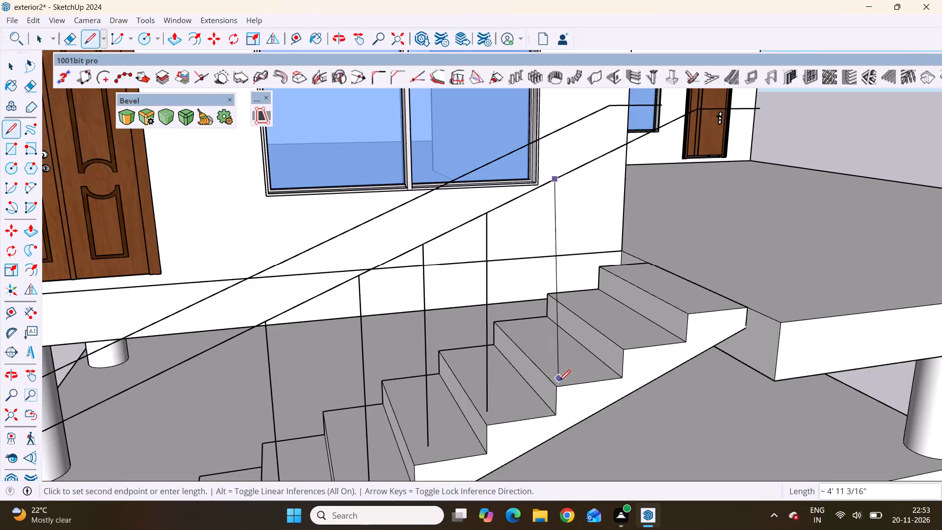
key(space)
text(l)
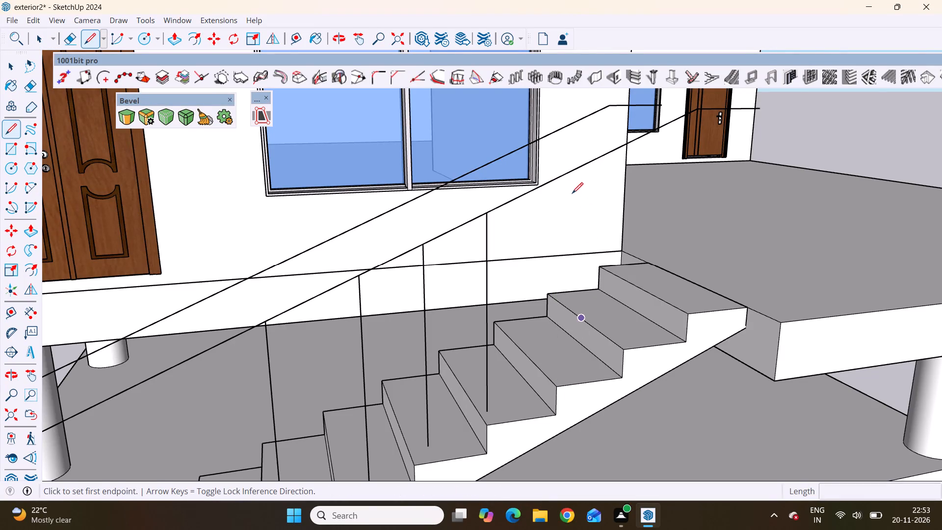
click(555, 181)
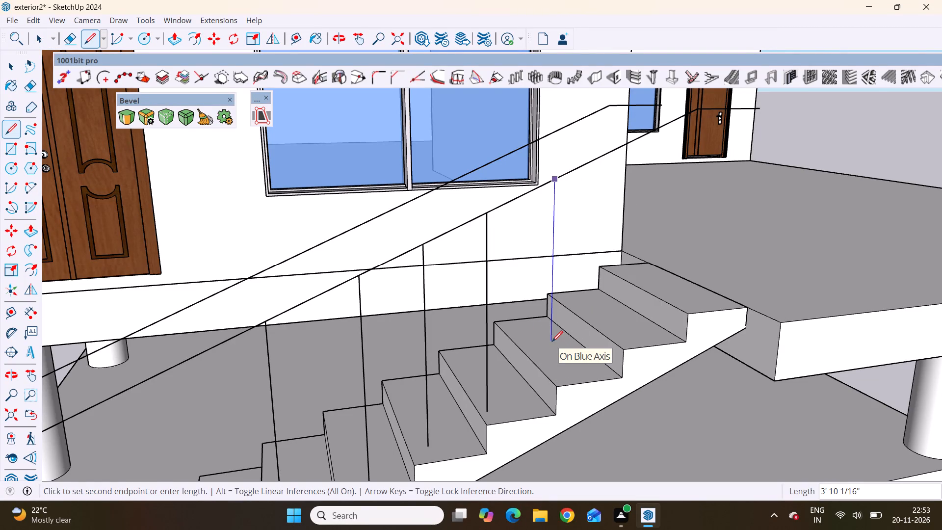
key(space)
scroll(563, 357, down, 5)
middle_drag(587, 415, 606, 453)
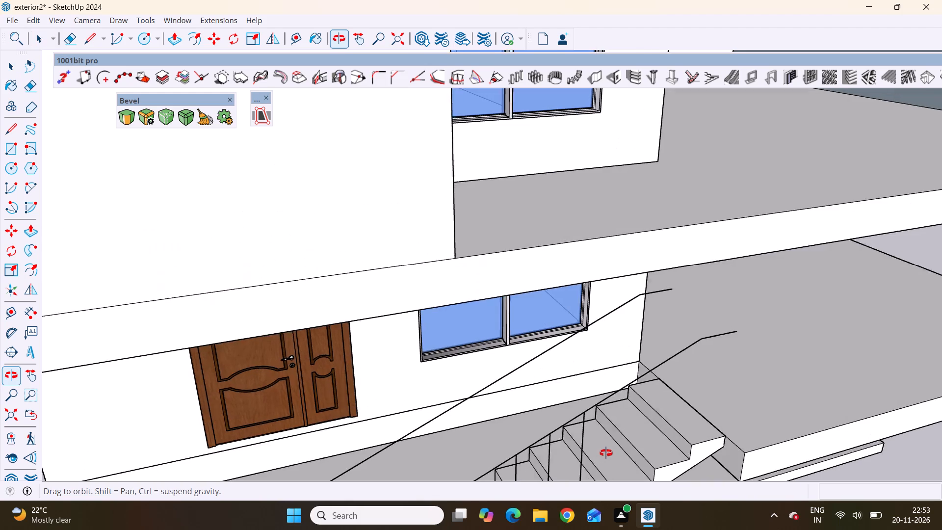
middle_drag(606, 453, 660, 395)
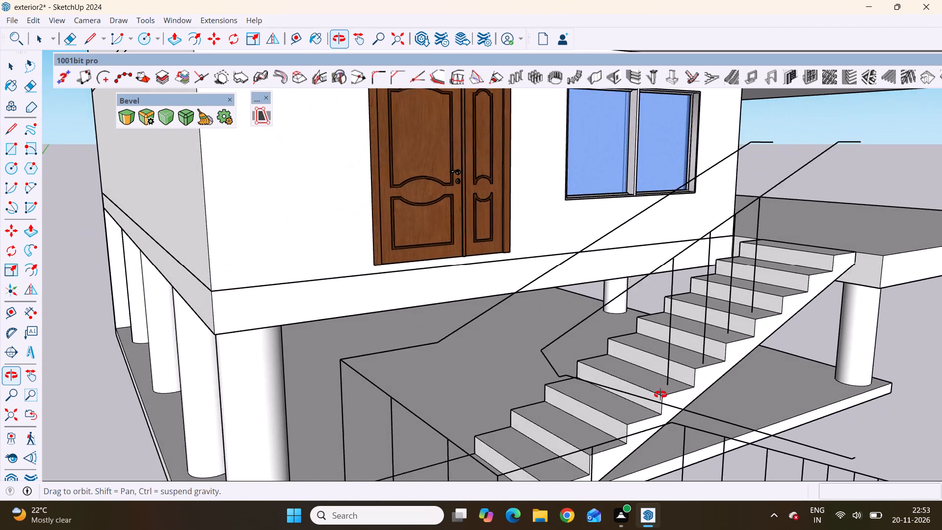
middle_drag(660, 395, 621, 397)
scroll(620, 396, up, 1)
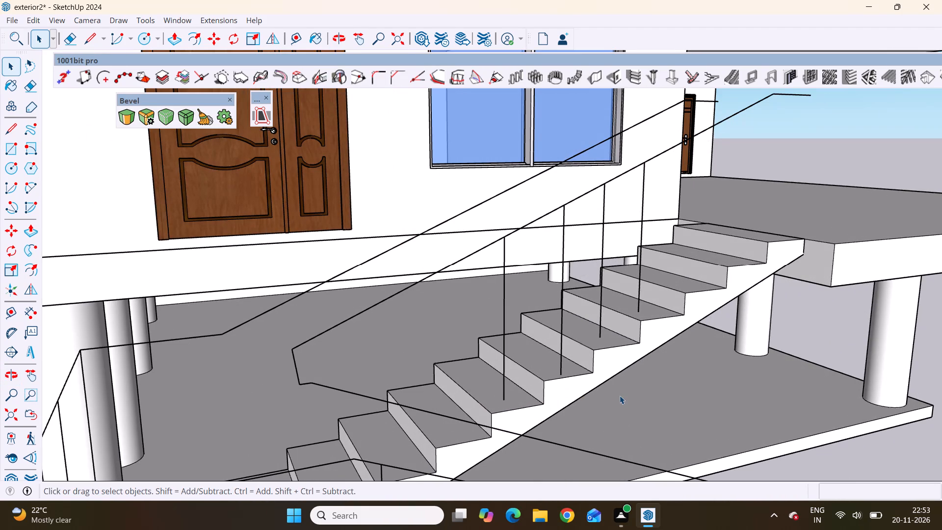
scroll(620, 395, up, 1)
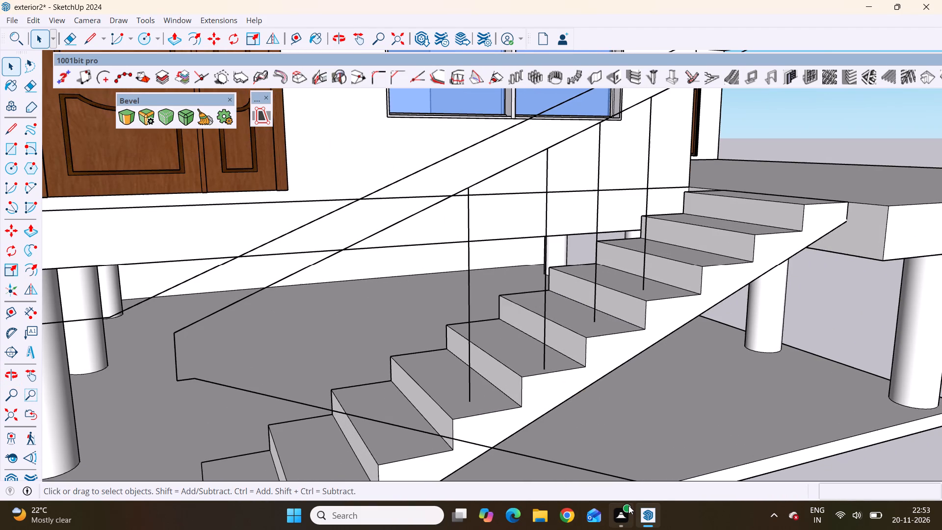
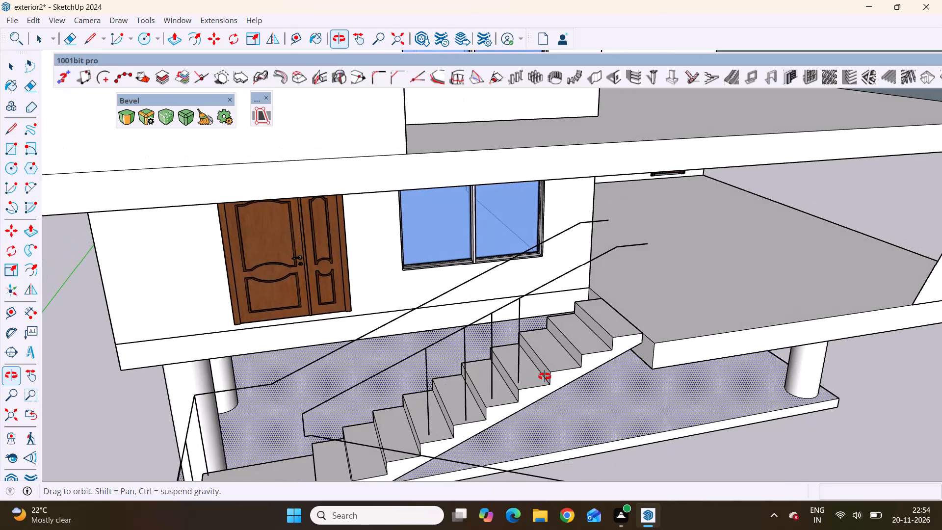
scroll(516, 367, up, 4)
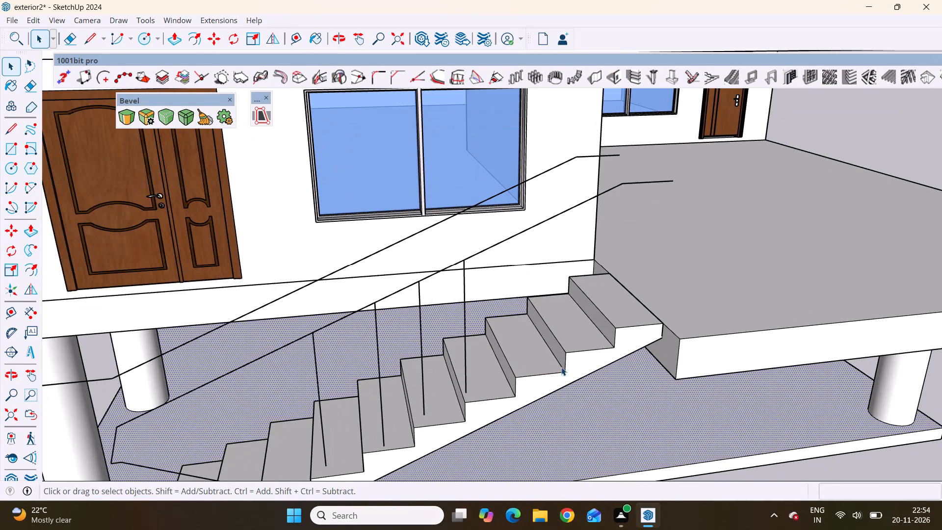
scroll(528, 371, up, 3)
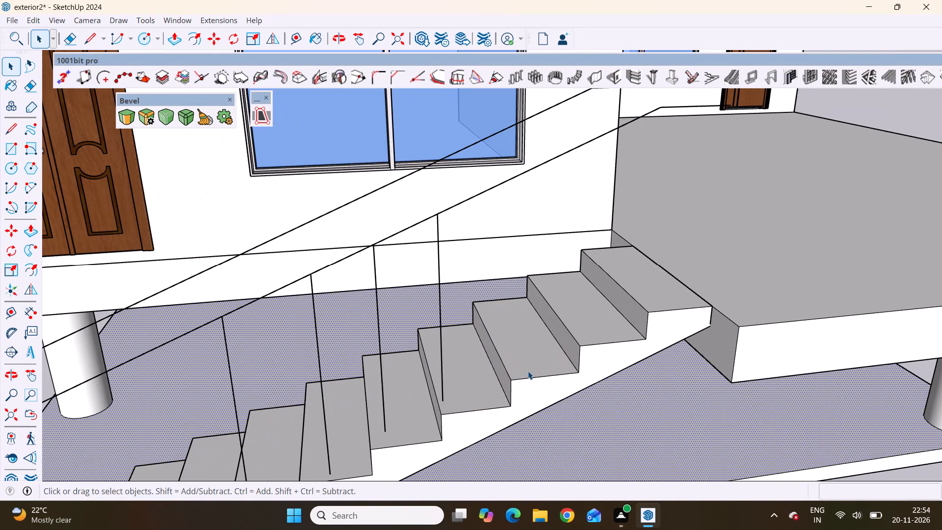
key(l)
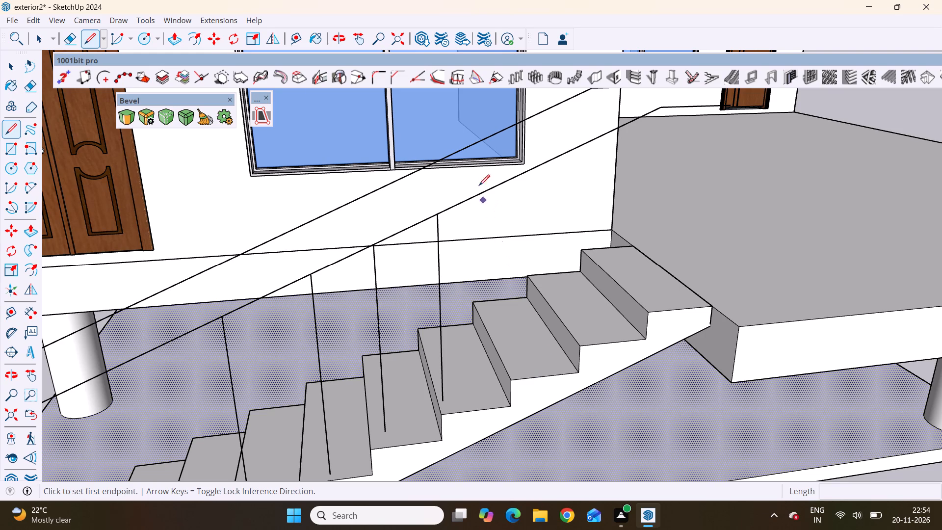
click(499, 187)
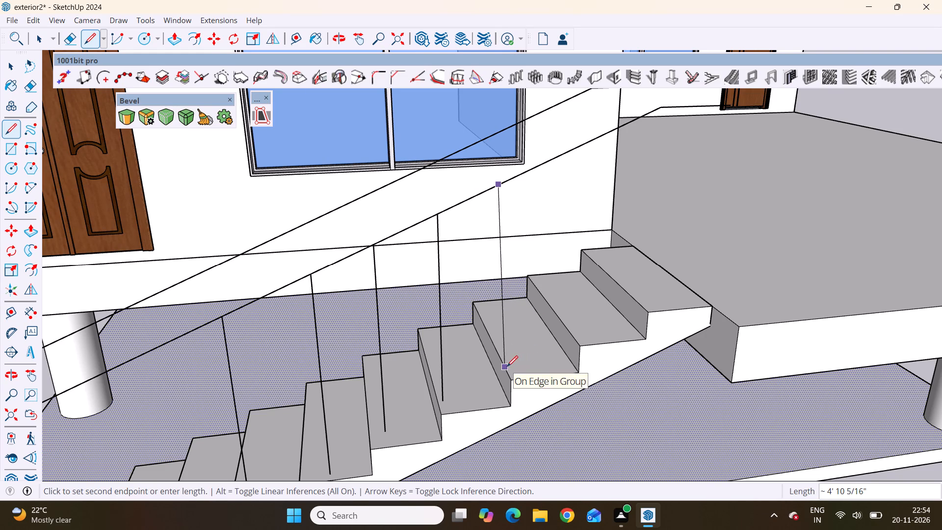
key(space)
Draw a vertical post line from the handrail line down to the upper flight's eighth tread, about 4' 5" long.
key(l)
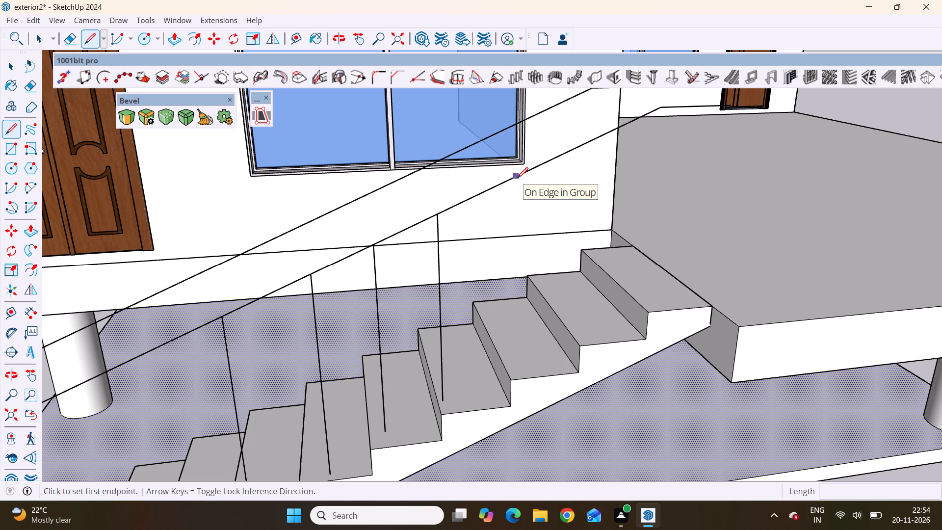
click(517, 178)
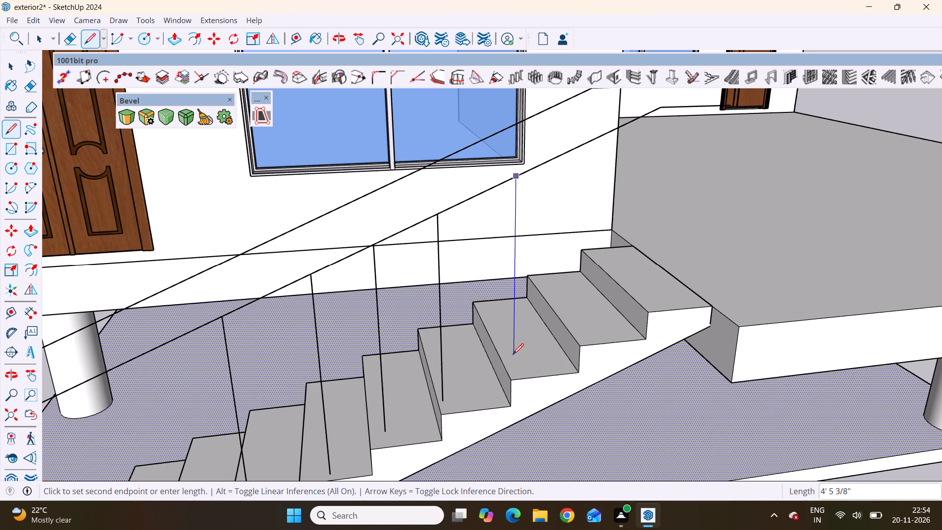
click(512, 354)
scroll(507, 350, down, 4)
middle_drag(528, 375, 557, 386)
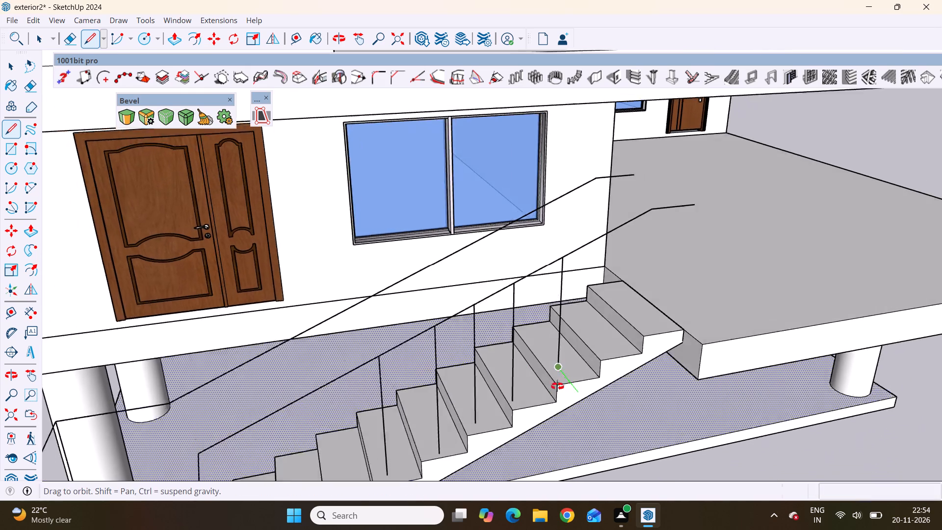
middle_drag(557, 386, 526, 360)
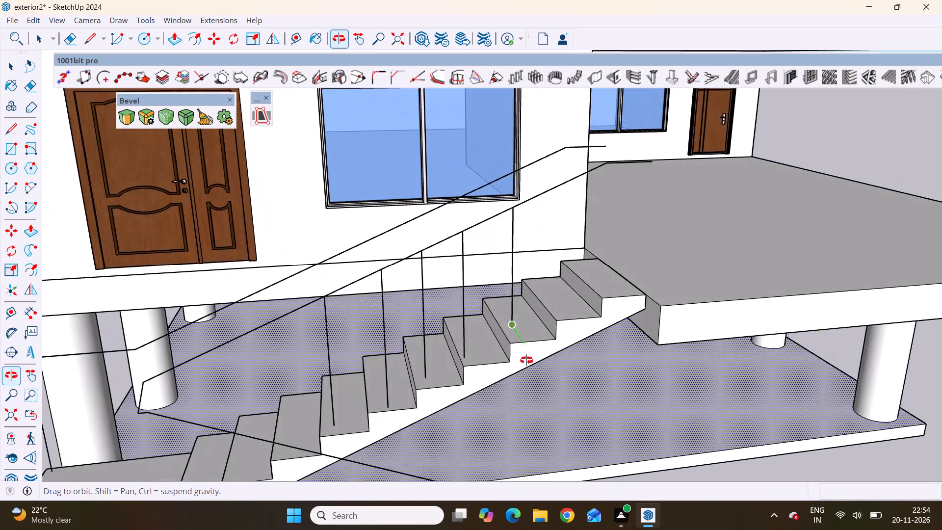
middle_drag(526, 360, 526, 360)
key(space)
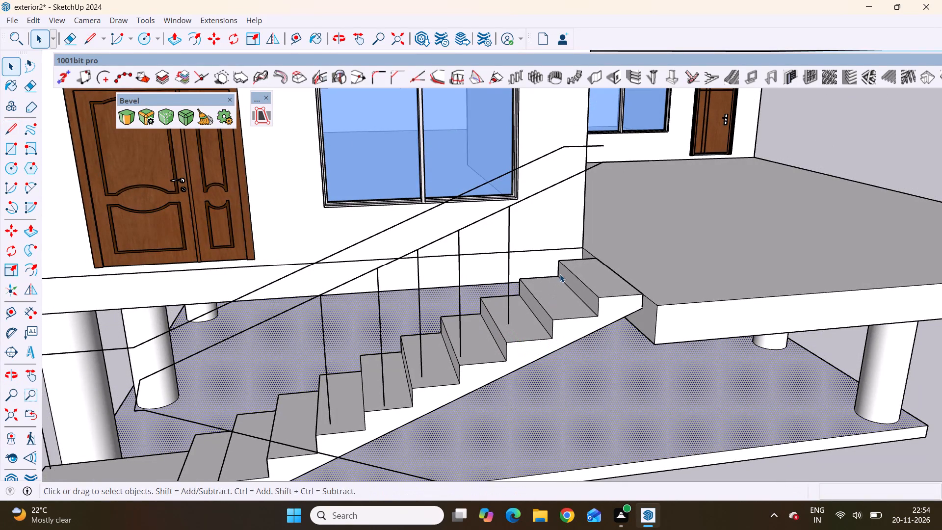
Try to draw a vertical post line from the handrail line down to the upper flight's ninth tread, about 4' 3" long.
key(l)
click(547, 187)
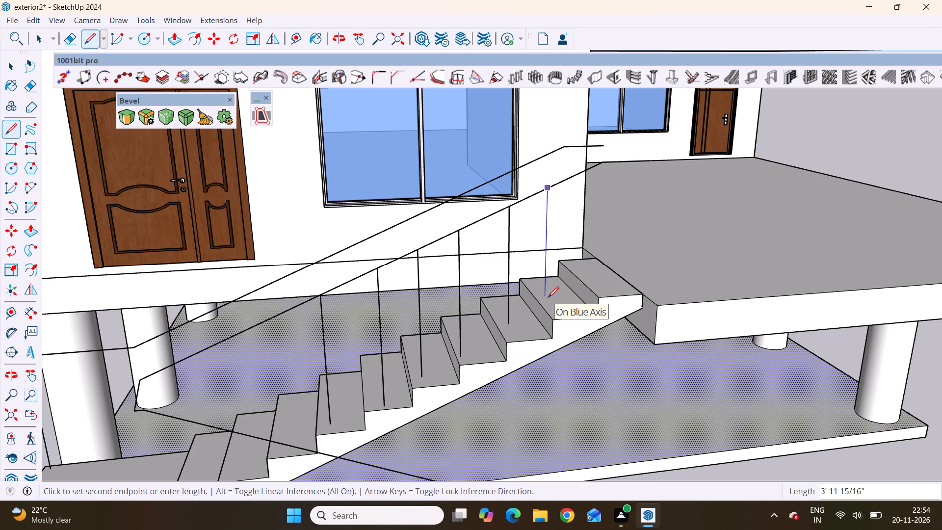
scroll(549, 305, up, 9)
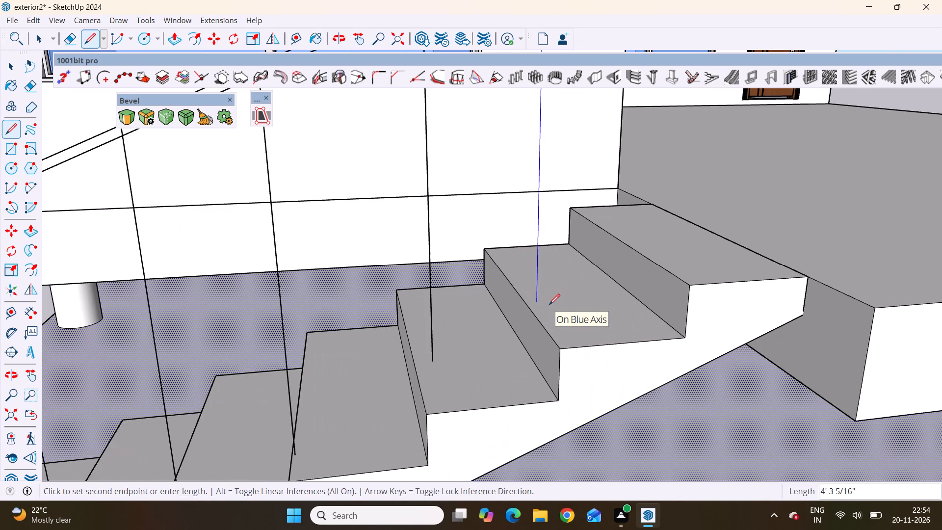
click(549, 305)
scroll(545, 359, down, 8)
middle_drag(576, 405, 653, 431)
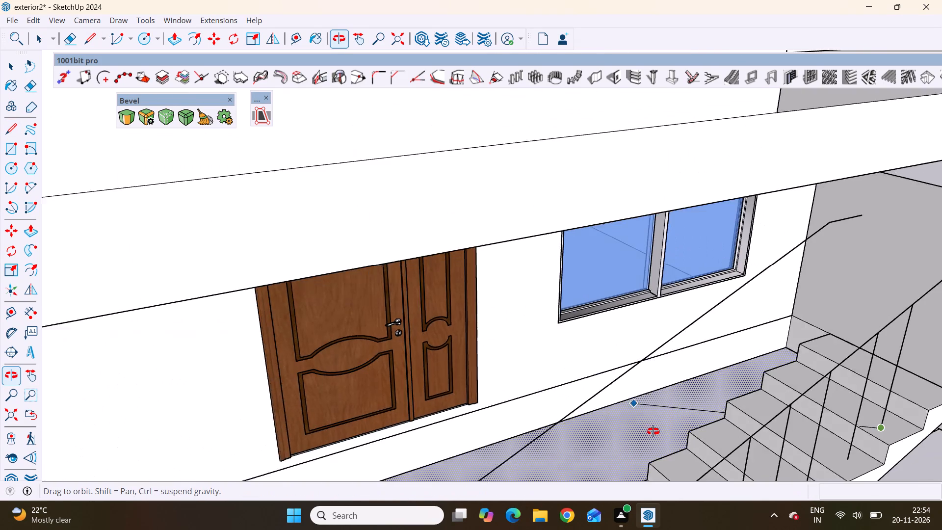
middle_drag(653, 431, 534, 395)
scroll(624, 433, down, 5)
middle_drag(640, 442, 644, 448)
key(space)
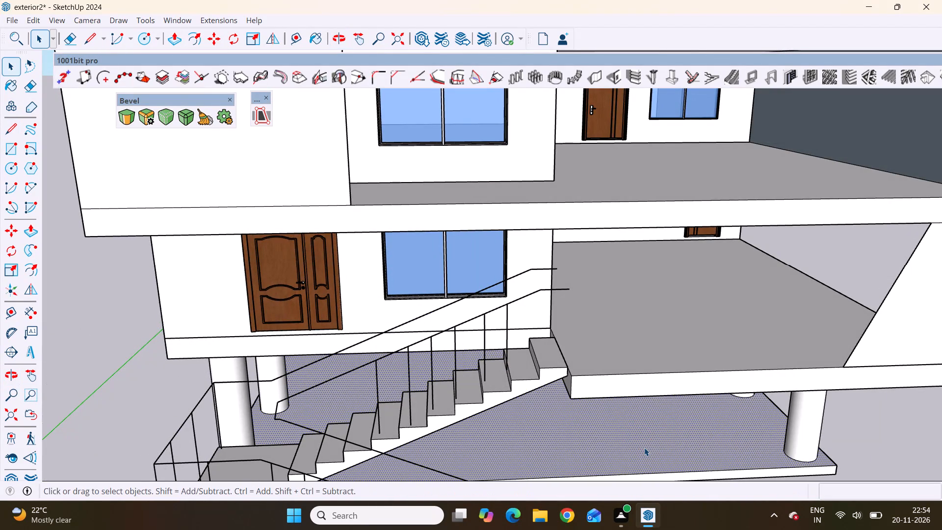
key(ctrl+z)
Draw a vertical post line from the handrail line down to the upper flight's ninth tread, about 4' 9" long.
scroll(468, 385, up, 4)
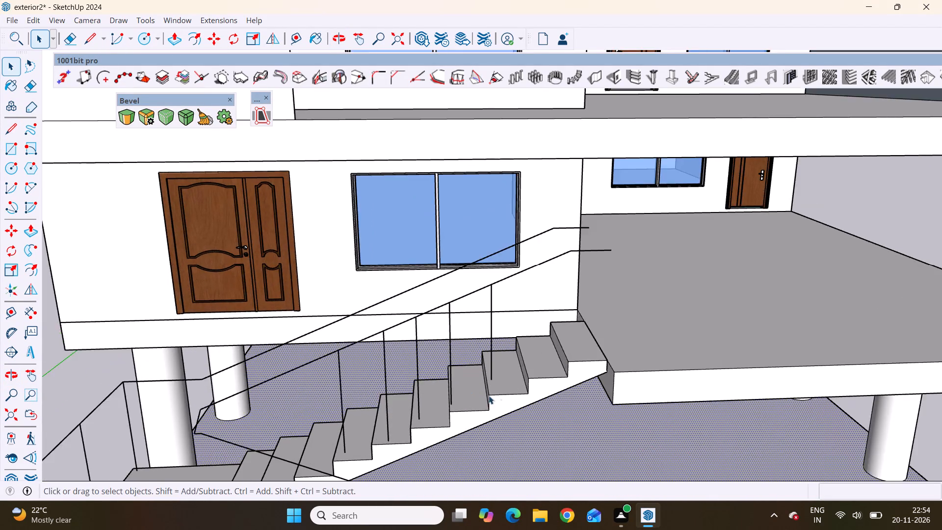
scroll(489, 396, up, 6)
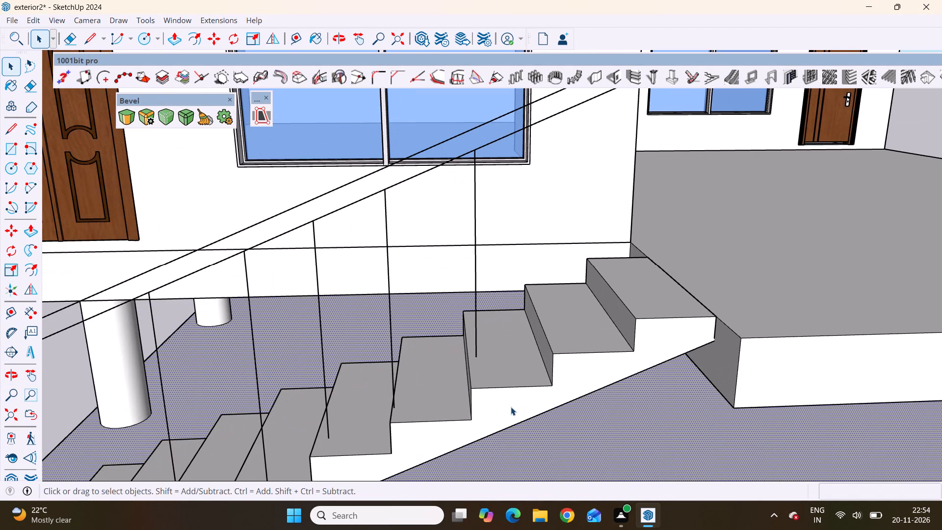
key(l)
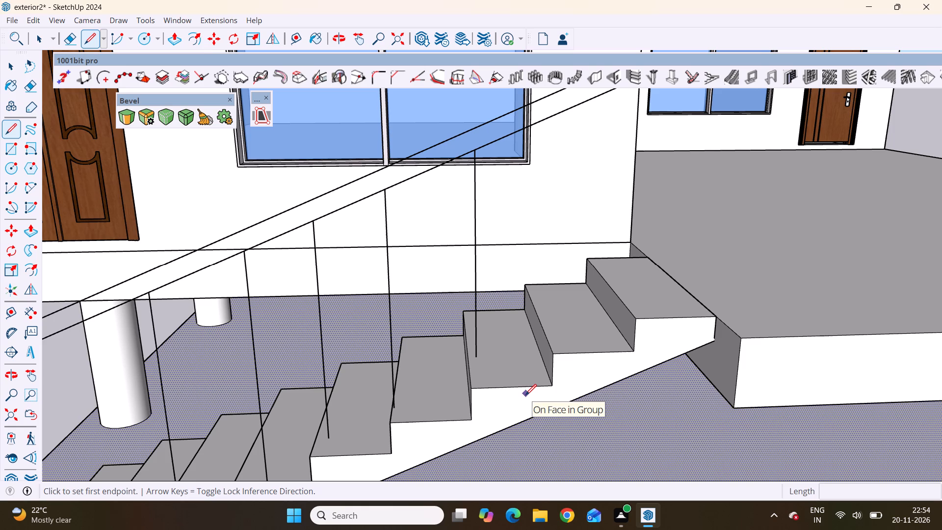
scroll(598, 380, down, 4)
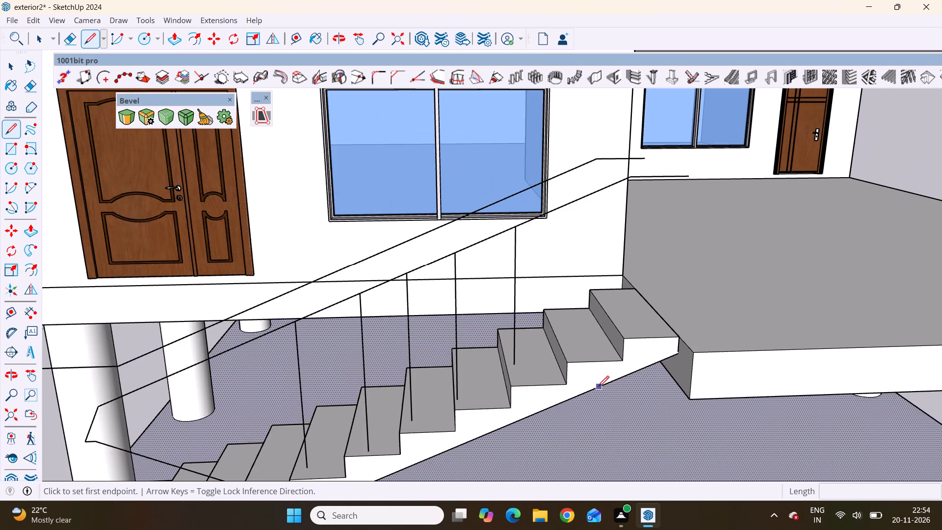
scroll(598, 389, down, 3)
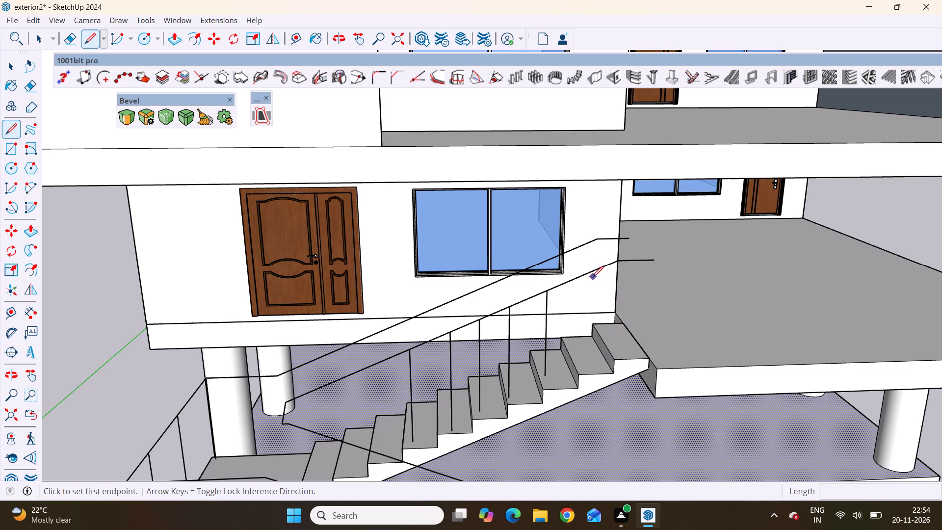
click(592, 273)
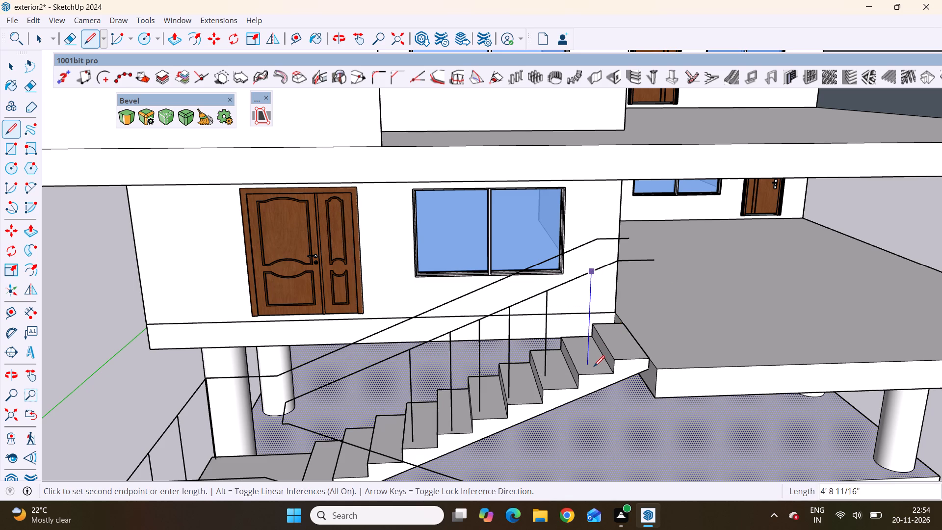
click(594, 368)
scroll(593, 391, up, 8)
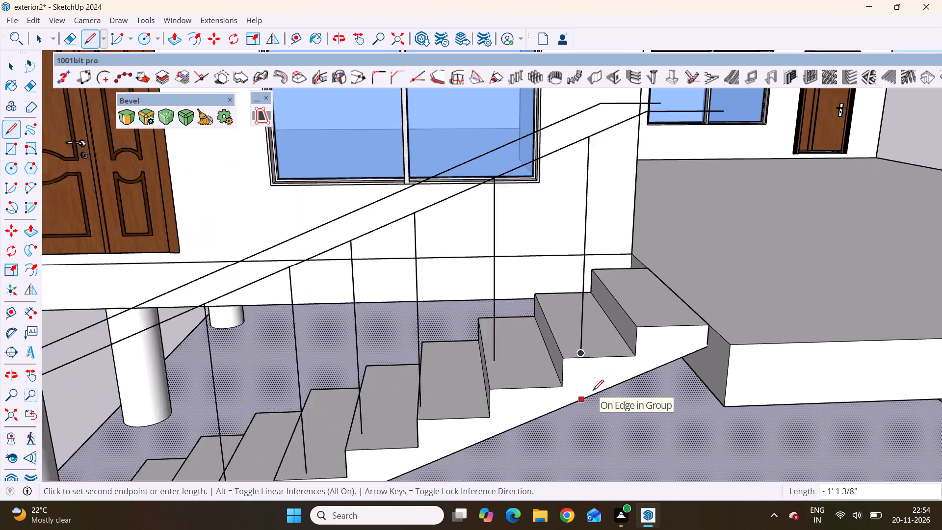
scroll(593, 391, down, 8)
scroll(605, 254, up, 3)
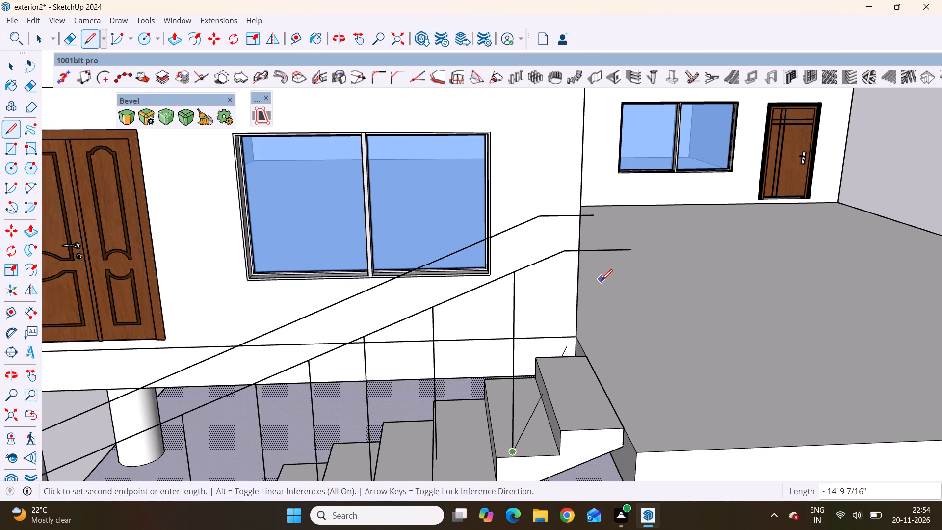
key(space)
Draw a post line from the handrail's level end down to the upper flight's tenth tread, about 4' 11" long.
text(l)
scroll(592, 282, down, 2)
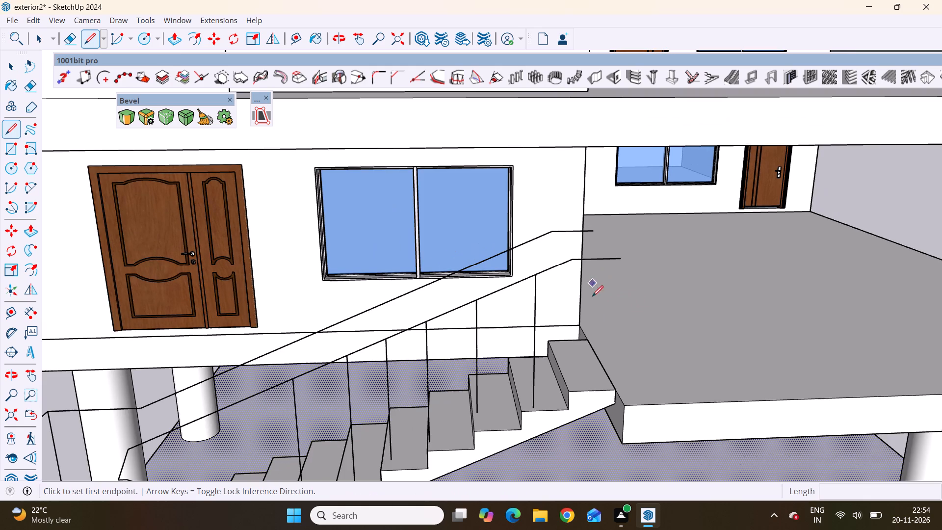
click(595, 261)
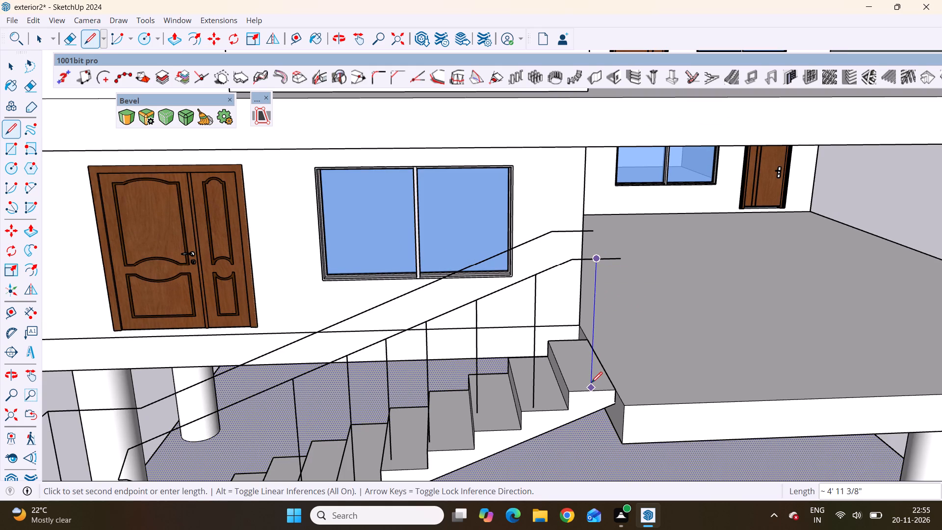
click(591, 383)
scroll(591, 383, down, 4)
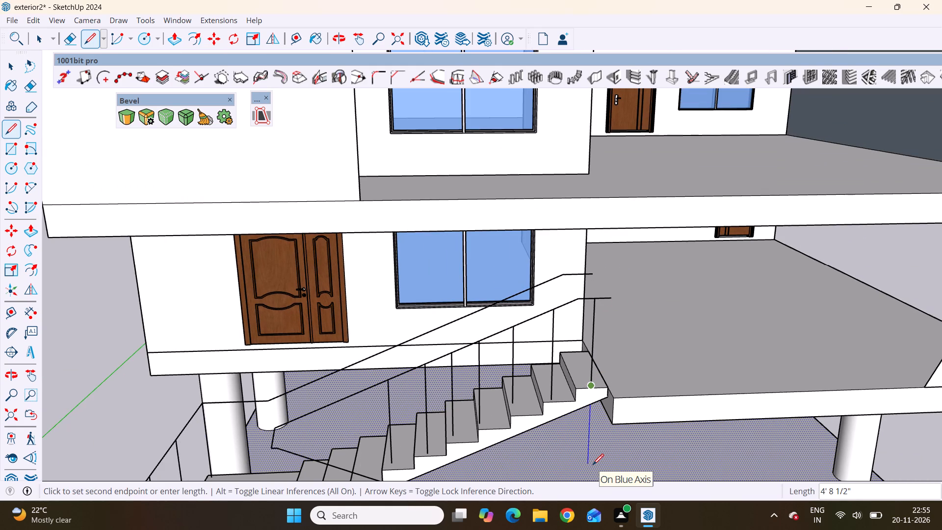
scroll(592, 465, up, 1)
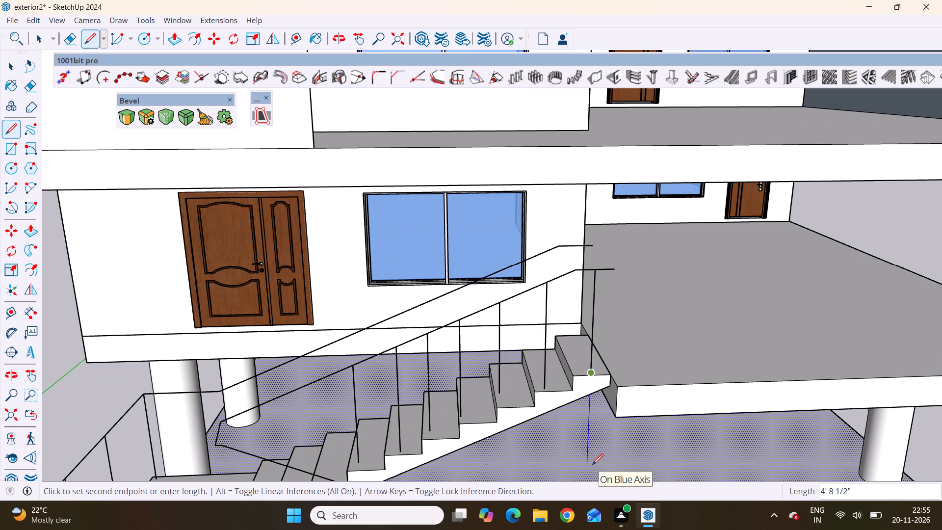
key(space)
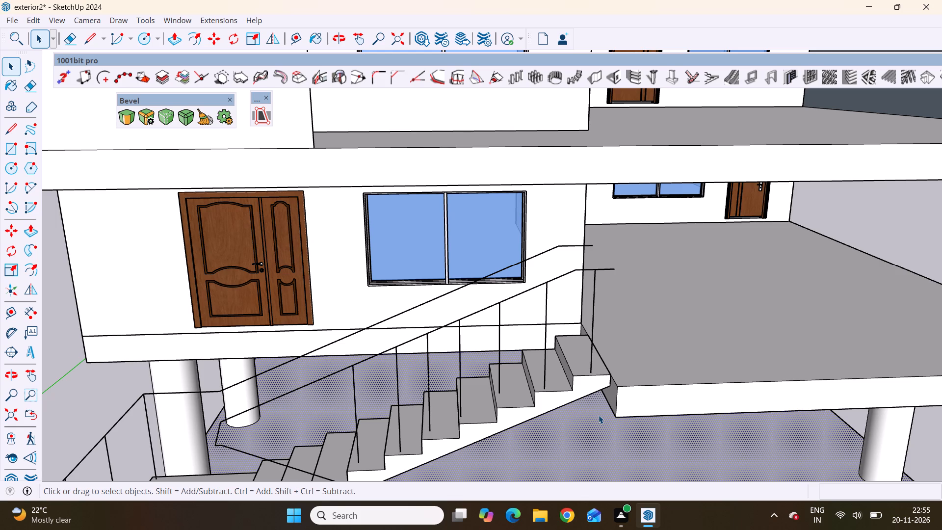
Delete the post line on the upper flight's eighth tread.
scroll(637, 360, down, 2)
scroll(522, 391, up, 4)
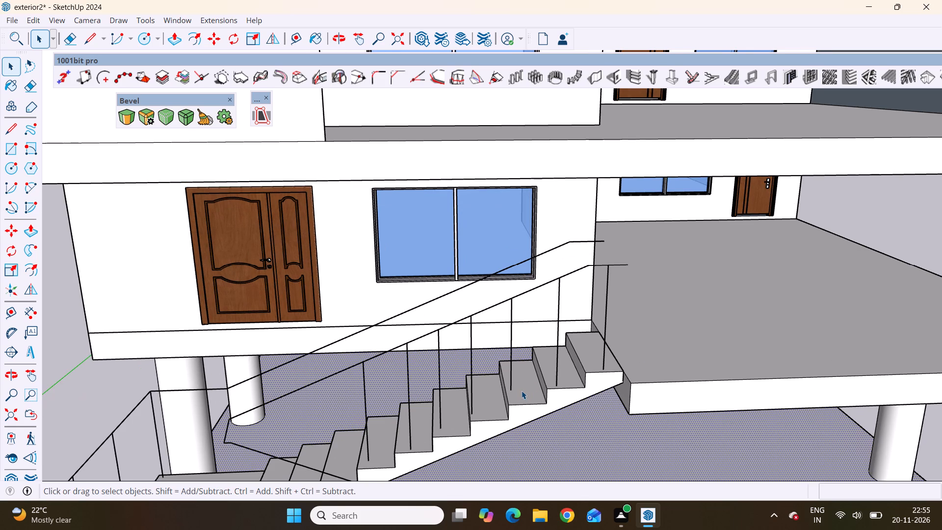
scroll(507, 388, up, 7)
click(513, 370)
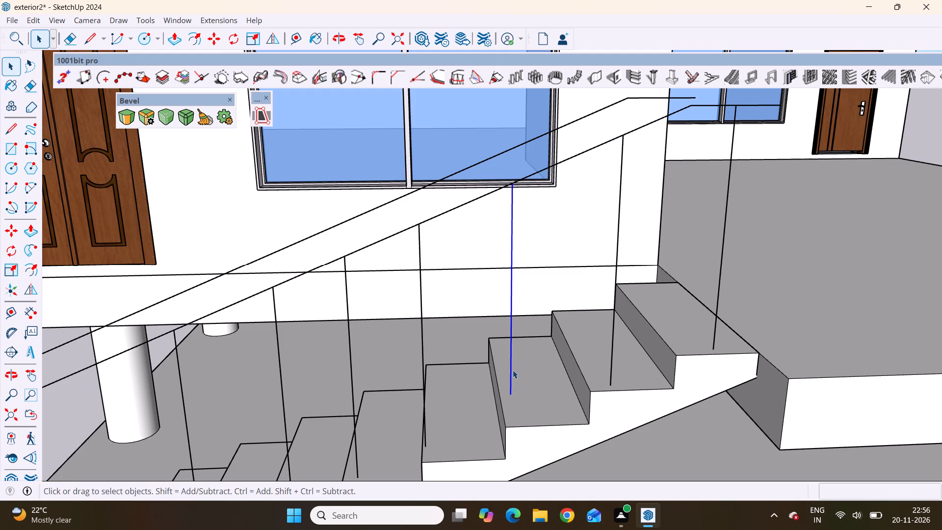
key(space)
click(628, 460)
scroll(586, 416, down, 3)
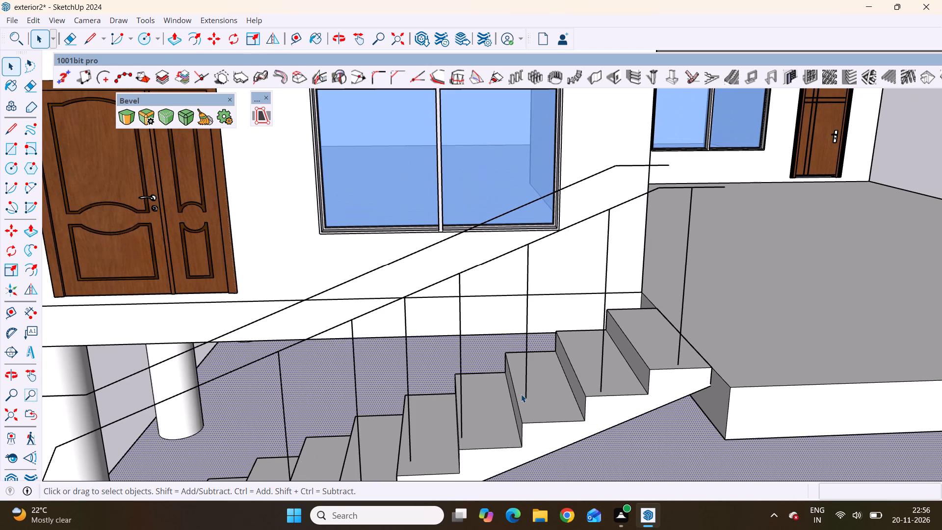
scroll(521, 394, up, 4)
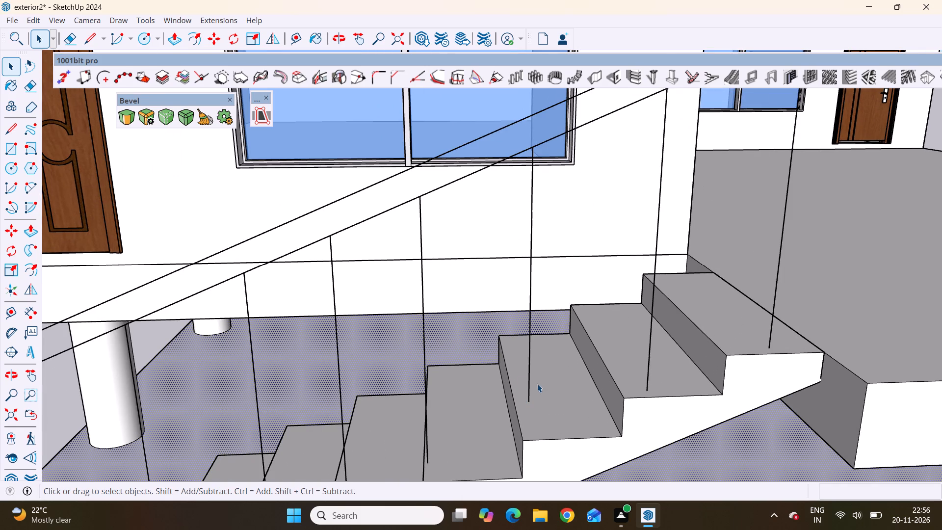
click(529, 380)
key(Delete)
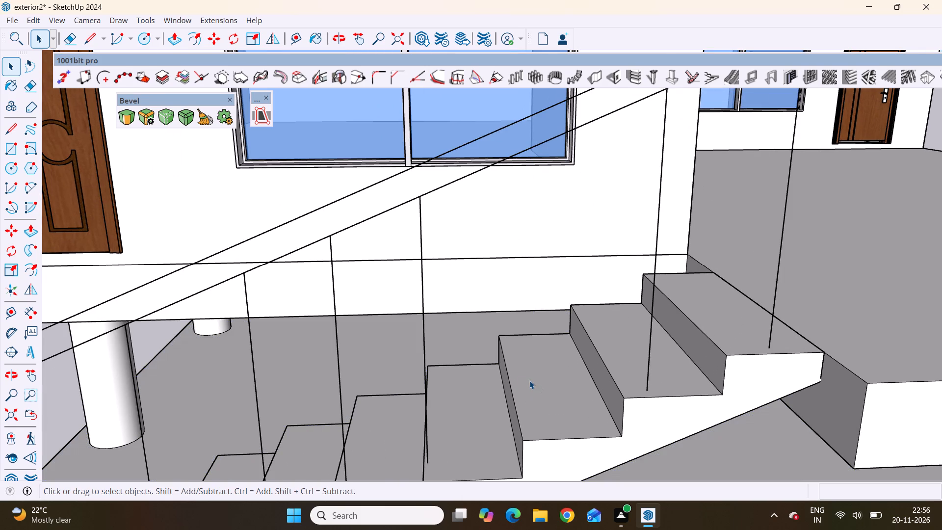
Draw a vertical post line from the sloping handrail line down to the upper flight's eighth tread, about 5' 1" long.
key(l)
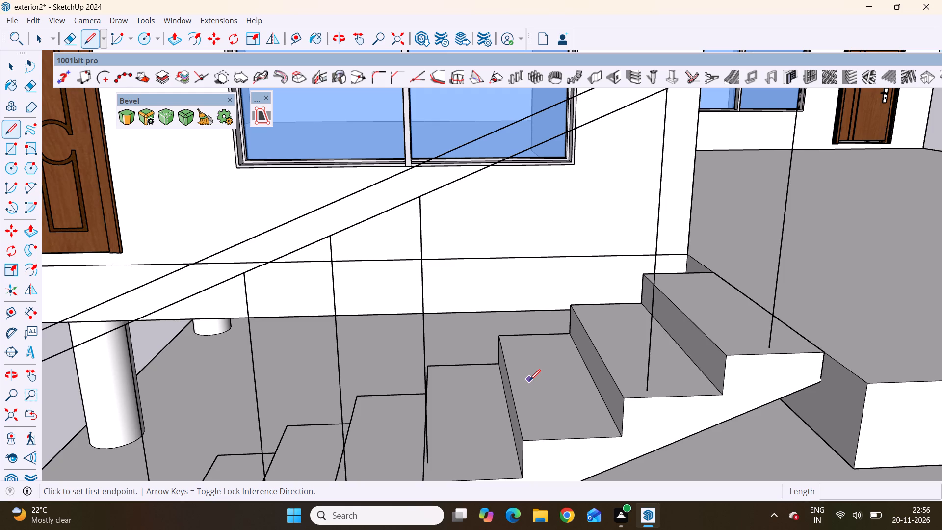
click(543, 143)
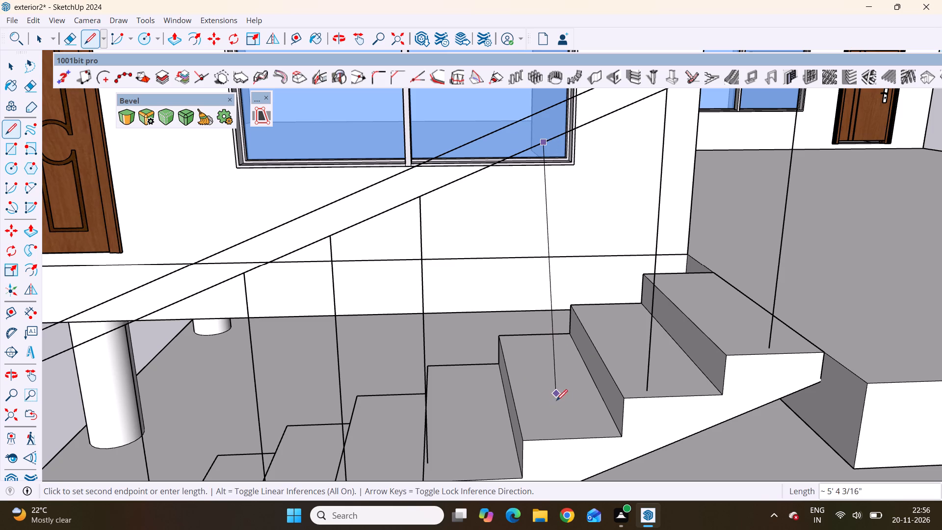
click(543, 431)
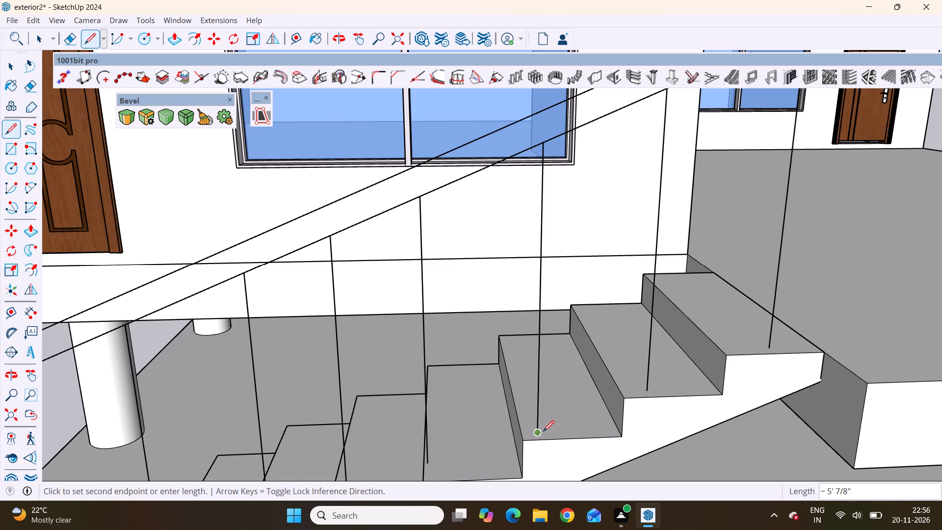
scroll(597, 351, down, 5)
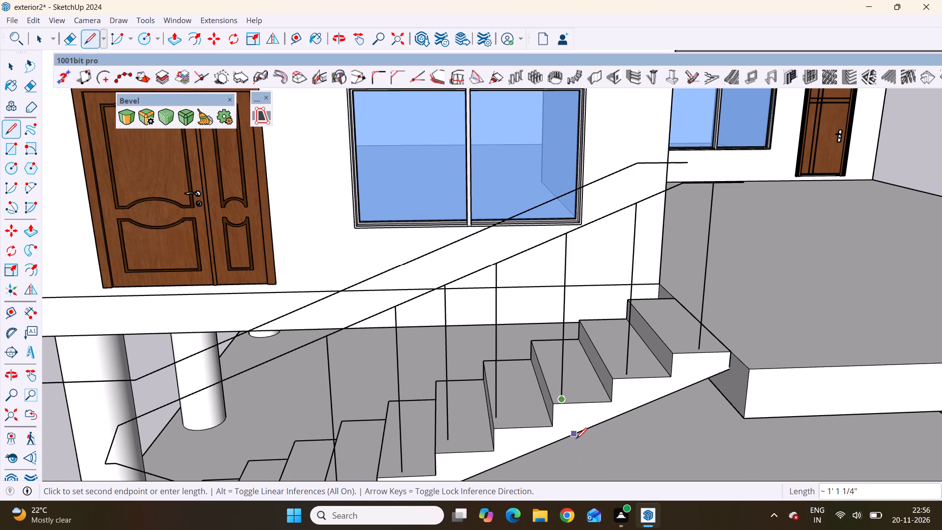
key(space)
key(space)
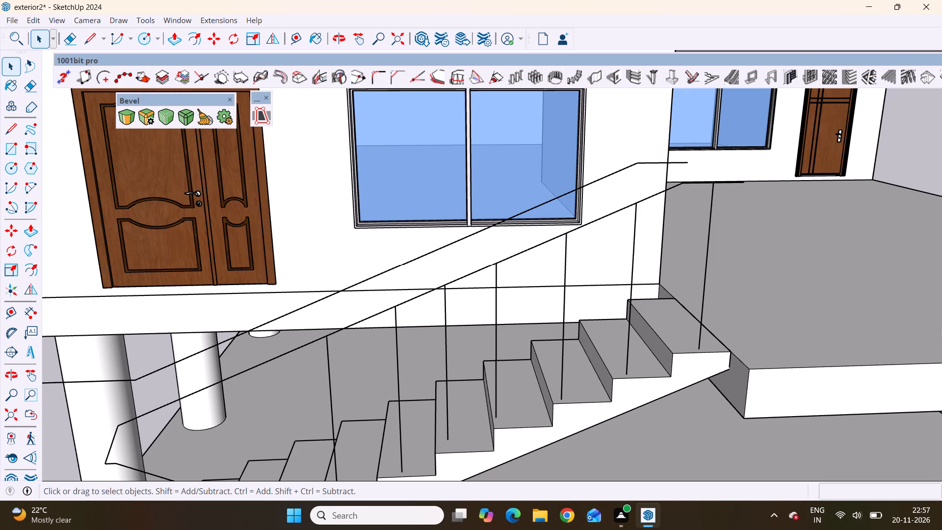
Examine the front staircase's railing posts within the whole building and alongside the reference elevation image.
scroll(941, 252, down, 3)
scroll(941, 76, down, 7)
scroll(810, 83, down, 5)
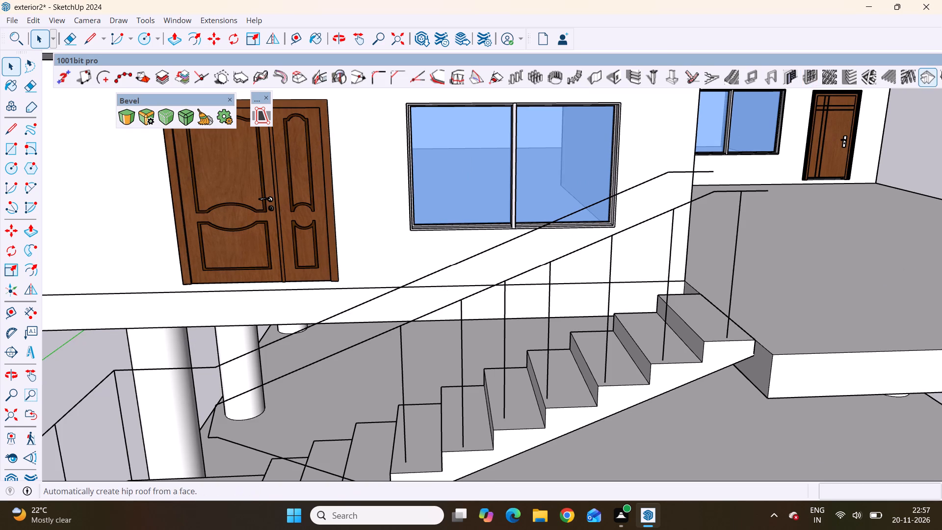
scroll(941, 67, down, 5)
scroll(941, 111, down, 5)
scroll(811, 98, down, 2)
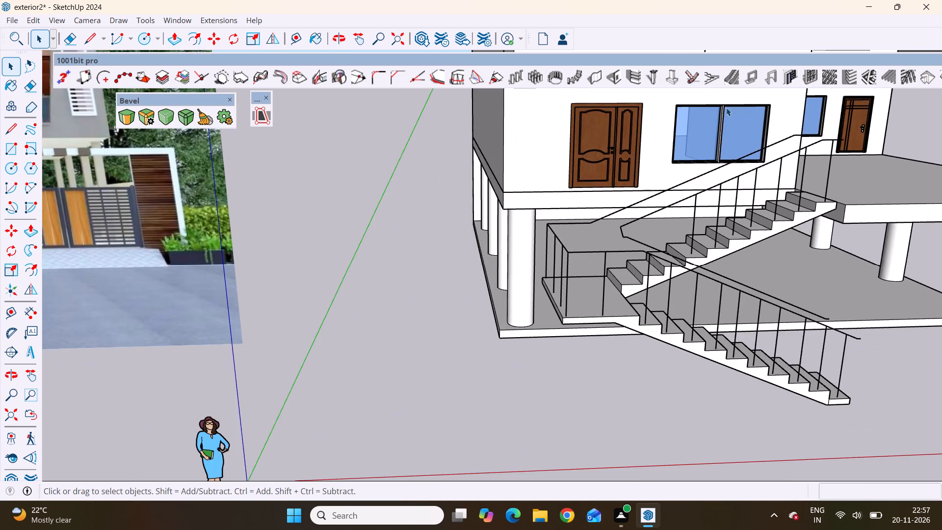
scroll(709, 98, down, 4)
scroll(552, 95, down, 1)
scroll(420, 353, down, 3)
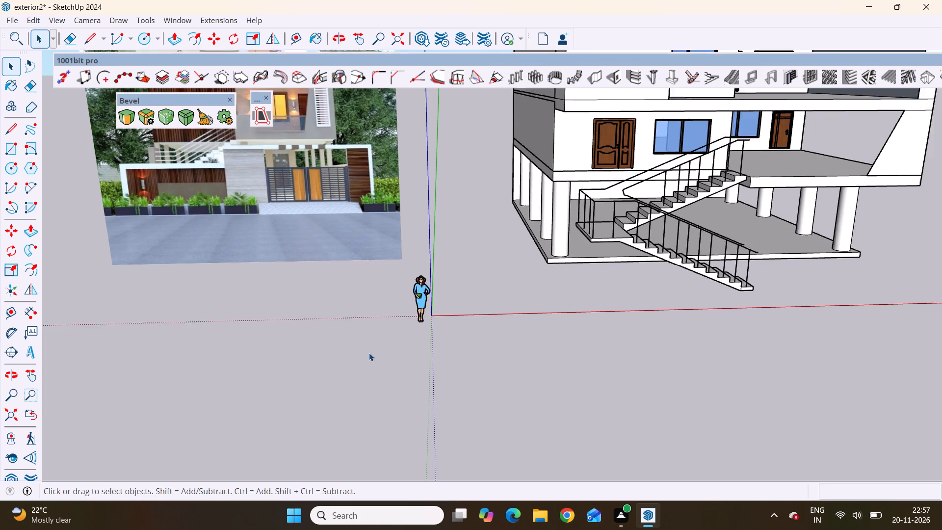
scroll(369, 353, down, 1)
scroll(290, 359, down, 3)
scroll(660, 239, up, 10)
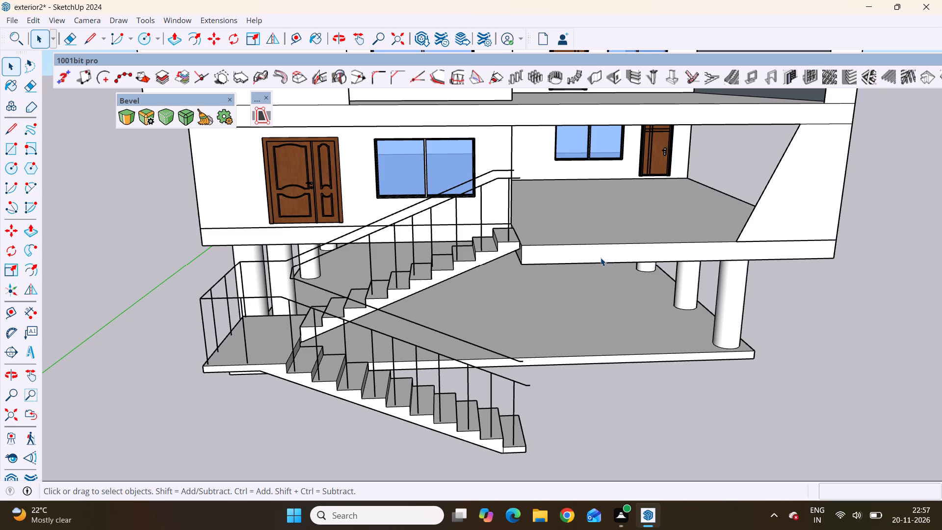
scroll(688, 233, down, 1)
Draw a vertical post line from the handrail line down to the upper flight's third tread, about 5' 2" long.
scroll(308, 308, up, 4)
middle_drag(410, 299, 434, 303)
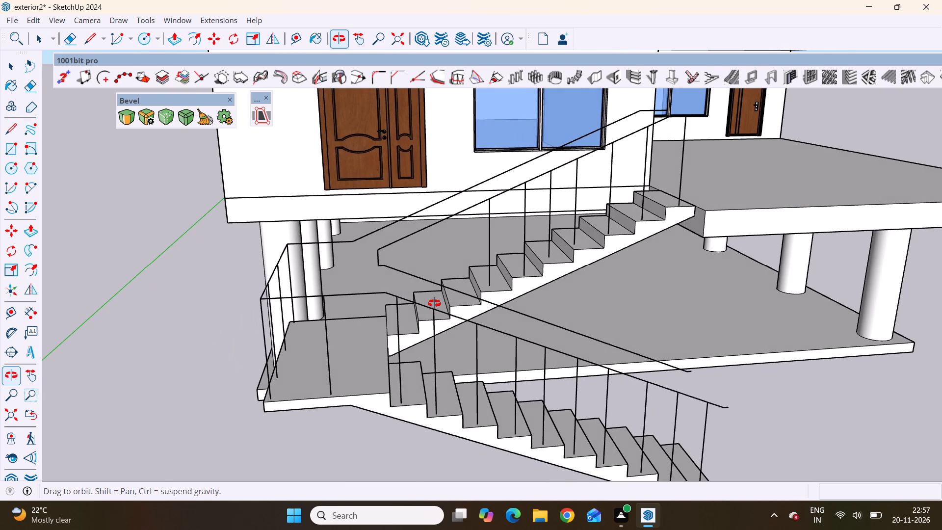
middle_drag(434, 303, 418, 300)
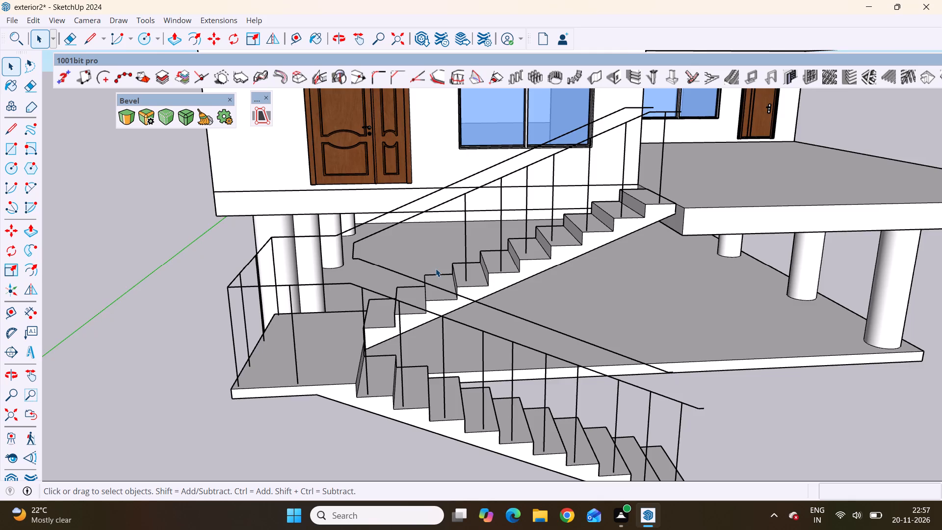
scroll(436, 268, up, 3)
key(l)
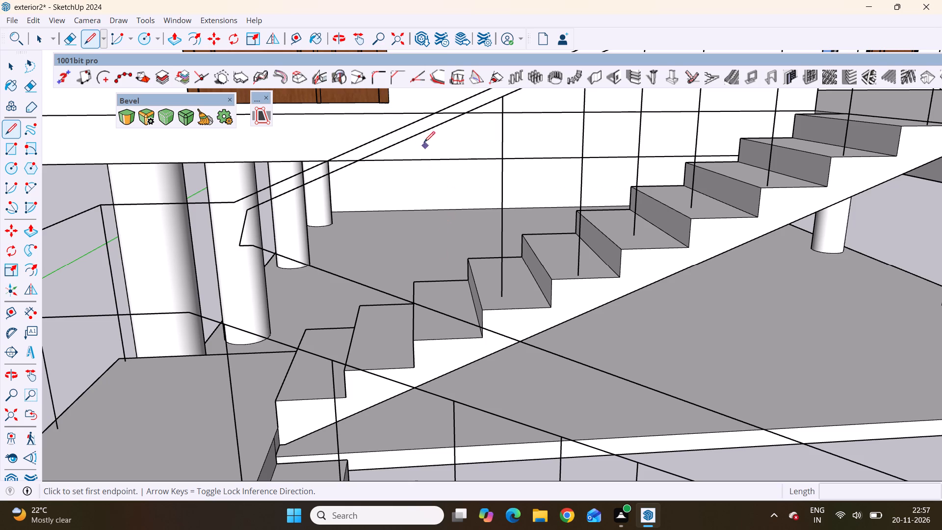
scroll(430, 234, down, 4)
scroll(430, 208, up, 2)
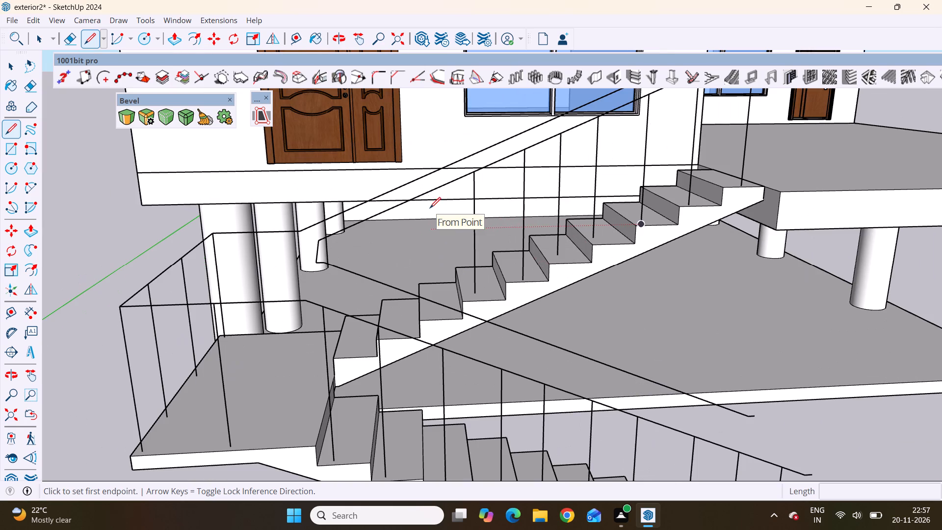
click(428, 192)
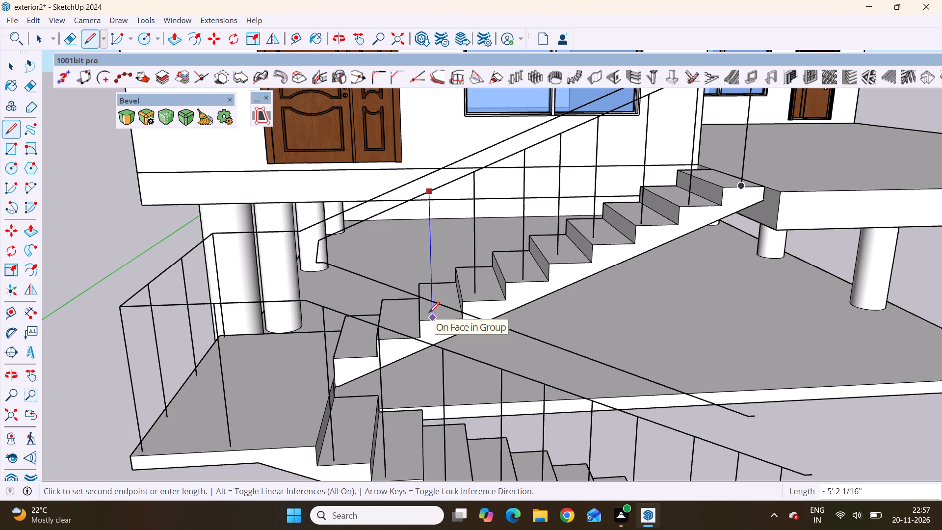
click(429, 314)
scroll(452, 351, up, 4)
scroll(418, 328, up, 7)
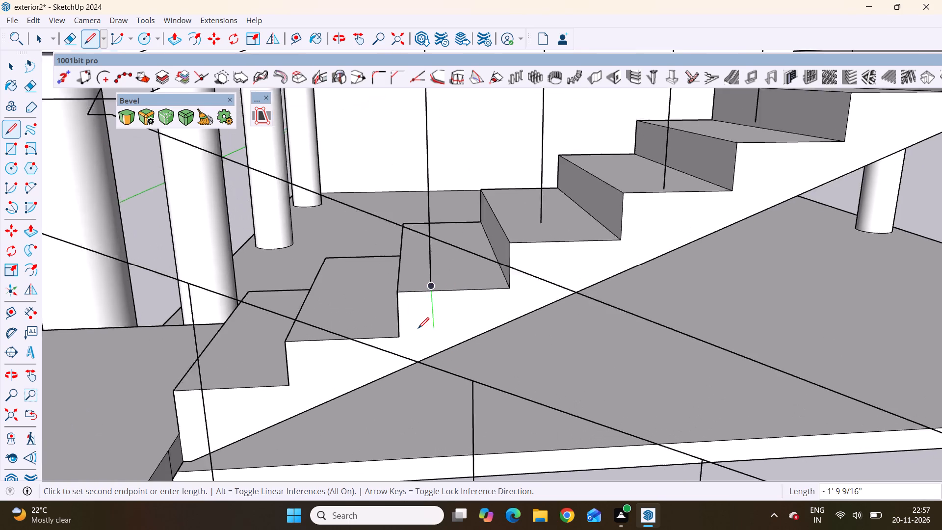
scroll(418, 328, up, 2)
key(space)
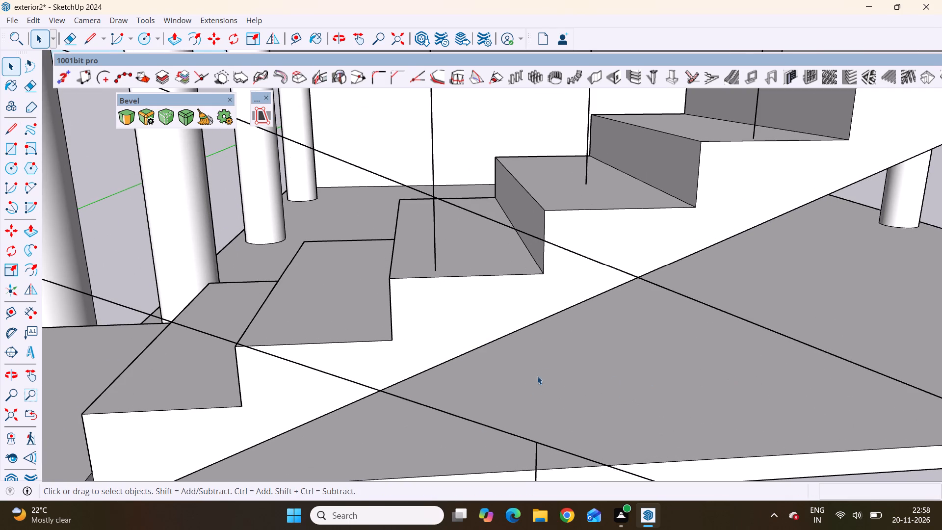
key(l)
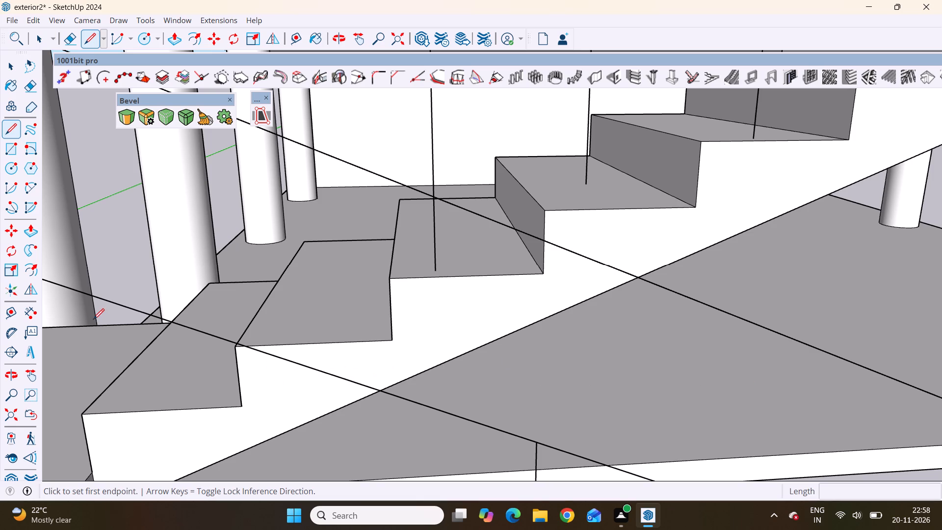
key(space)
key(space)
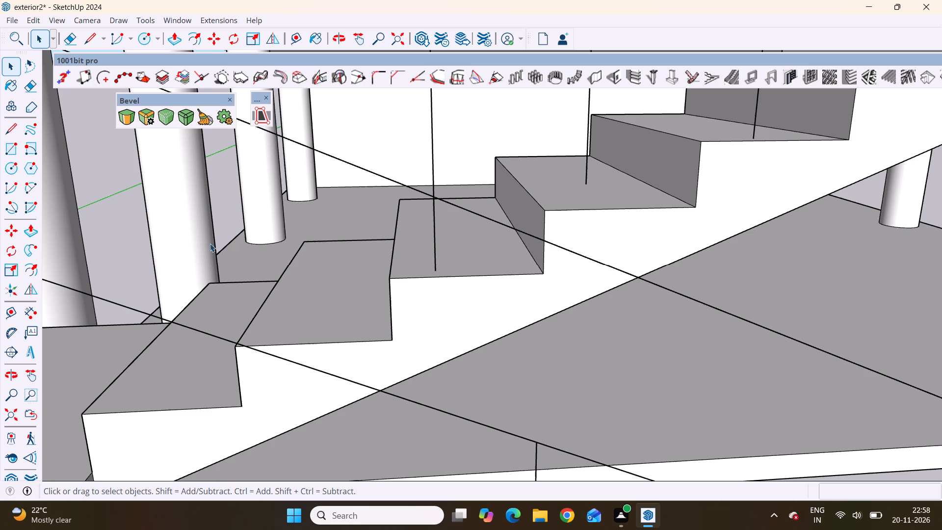
Draw a vertical post line from the handrail line down to the upper flight's second tread, about 5' 2" long.
scroll(294, 227, down, 3)
scroll(421, 328, down, 11)
scroll(485, 346, down, 4)
scroll(420, 318, down, 3)
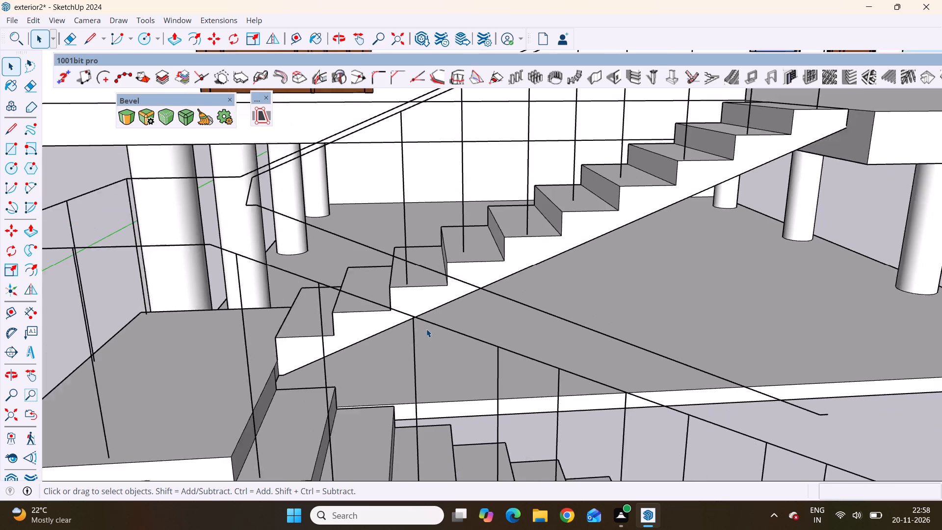
key(l)
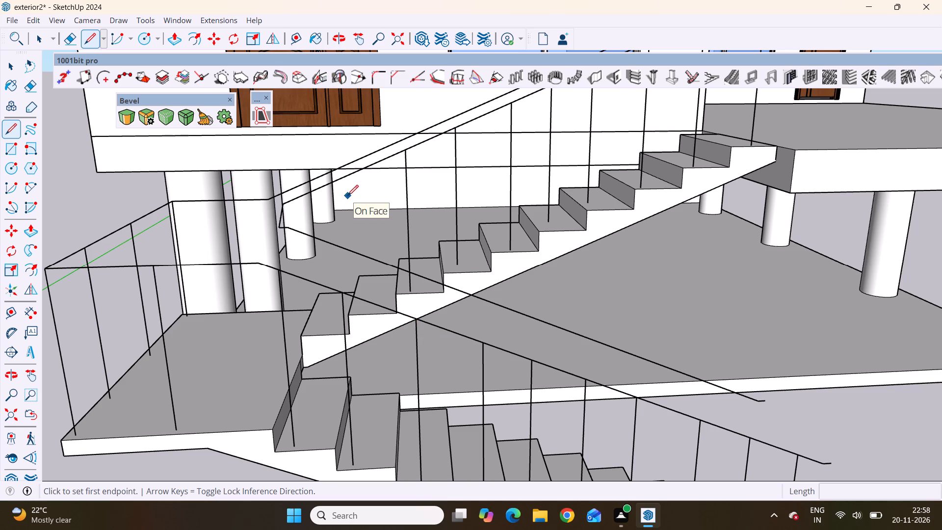
scroll(366, 239, down, 2)
scroll(336, 194, up, 3)
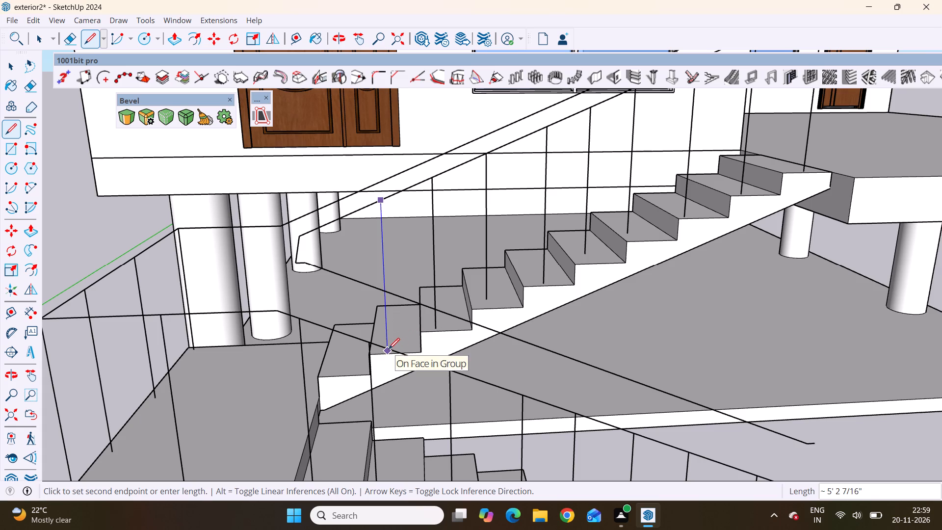
scroll(388, 348, up, 10)
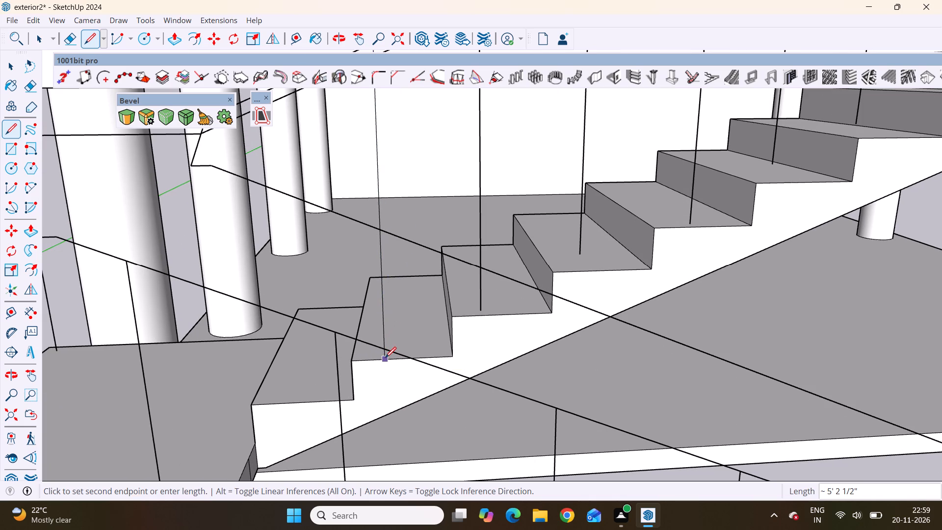
click(384, 350)
scroll(403, 335, down, 5)
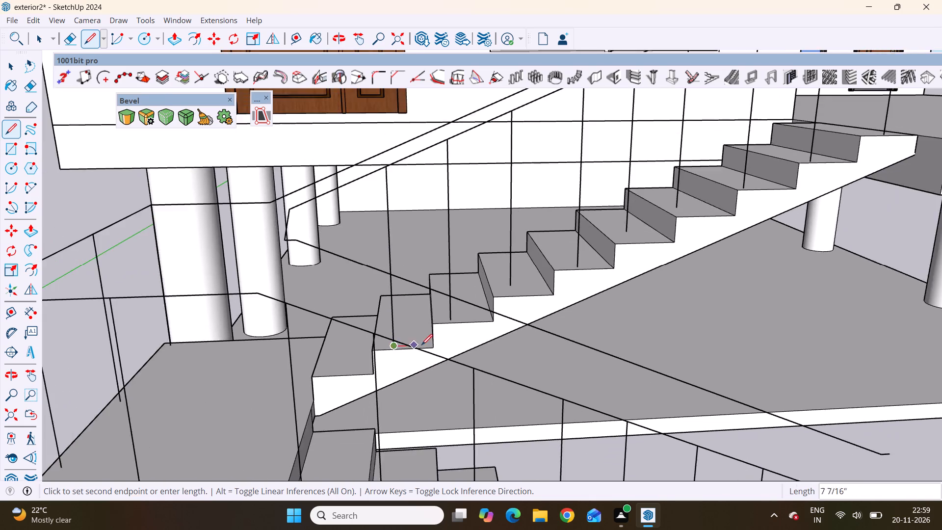
scroll(421, 345, down, 5)
middle_drag(416, 377, 419, 424)
scroll(418, 328, down, 4)
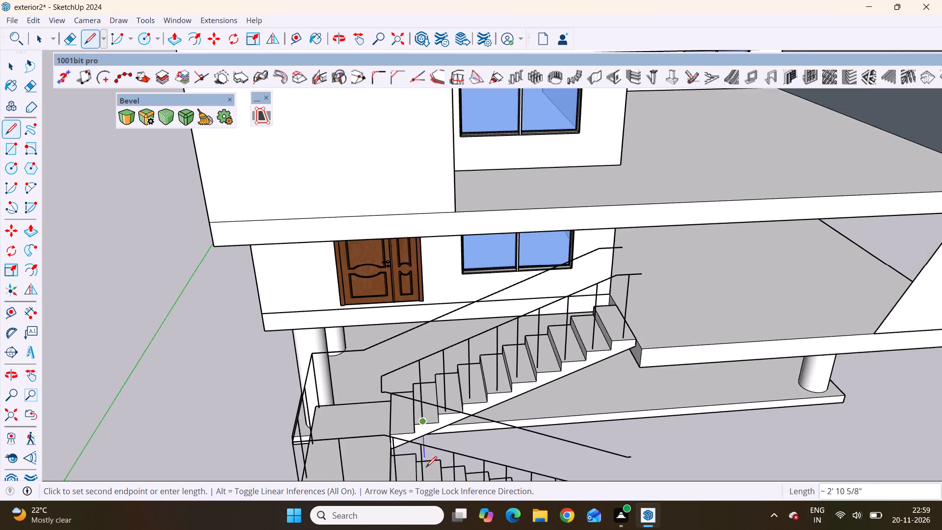
scroll(425, 467, up, 4)
key(space)
Draw a vertical post line from the handrail line down to the upper flight's first tread, about 5' 4" long.
key(l)
scroll(476, 358, down, 1)
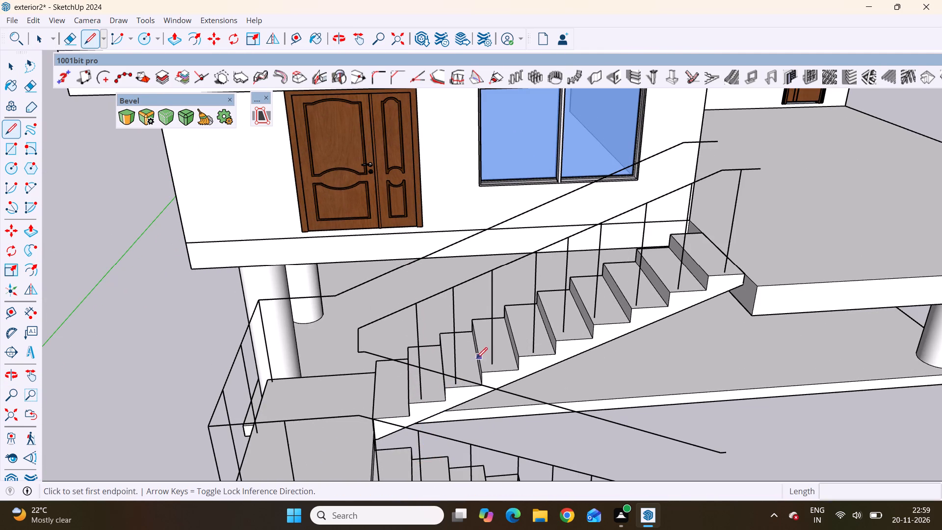
scroll(408, 431, up, 4)
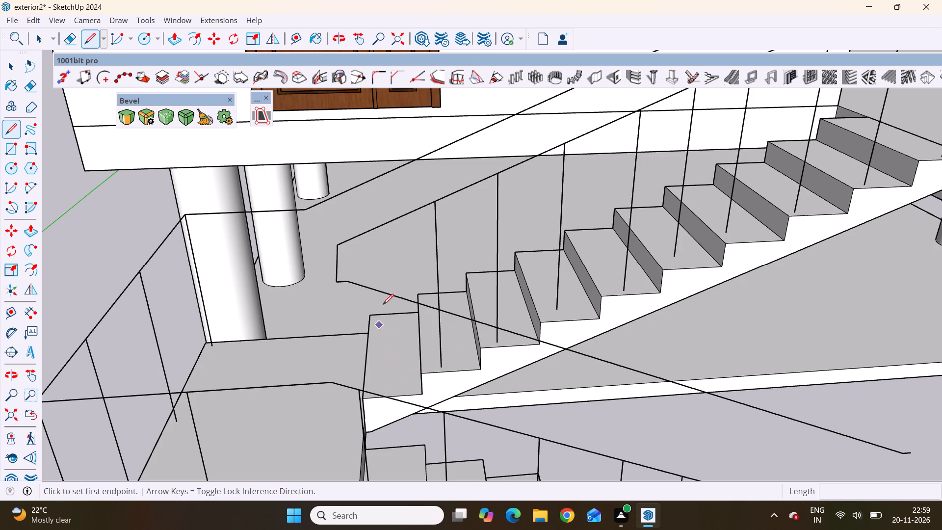
click(385, 225)
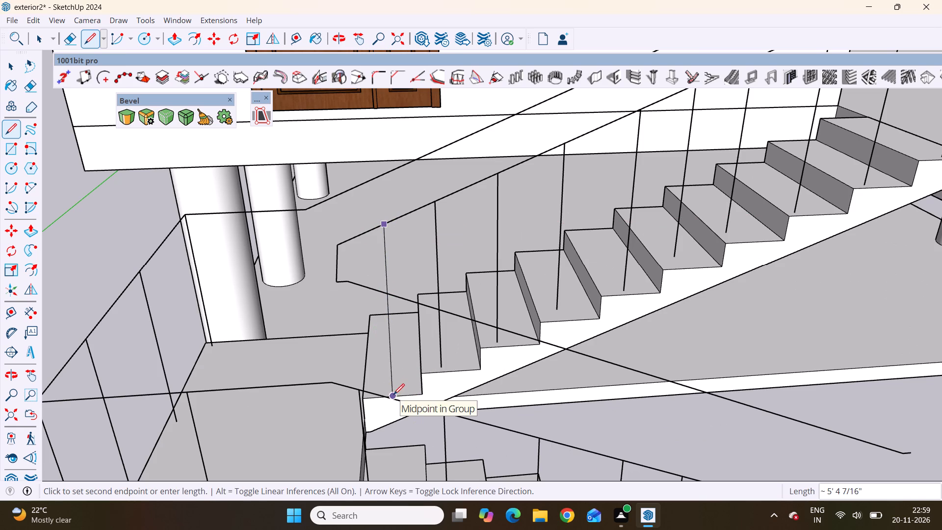
click(393, 390)
scroll(357, 280, down, 8)
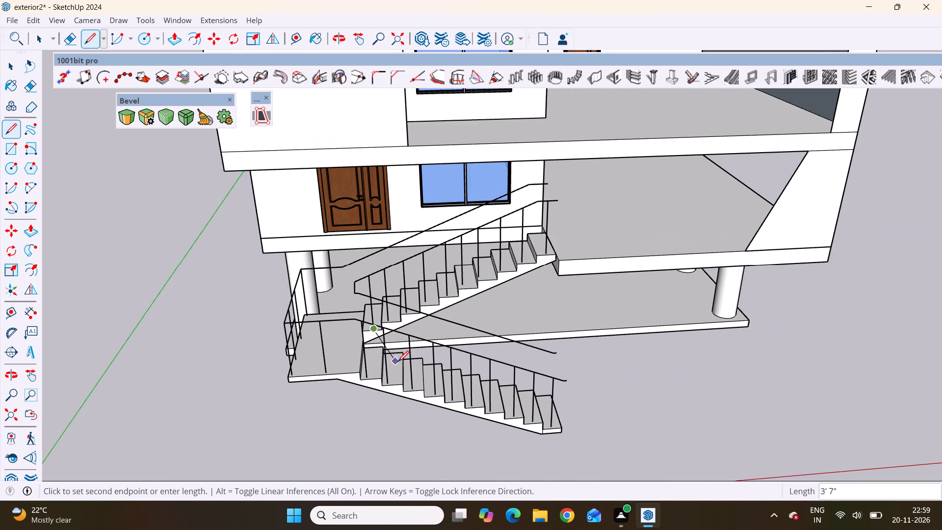
key(space)
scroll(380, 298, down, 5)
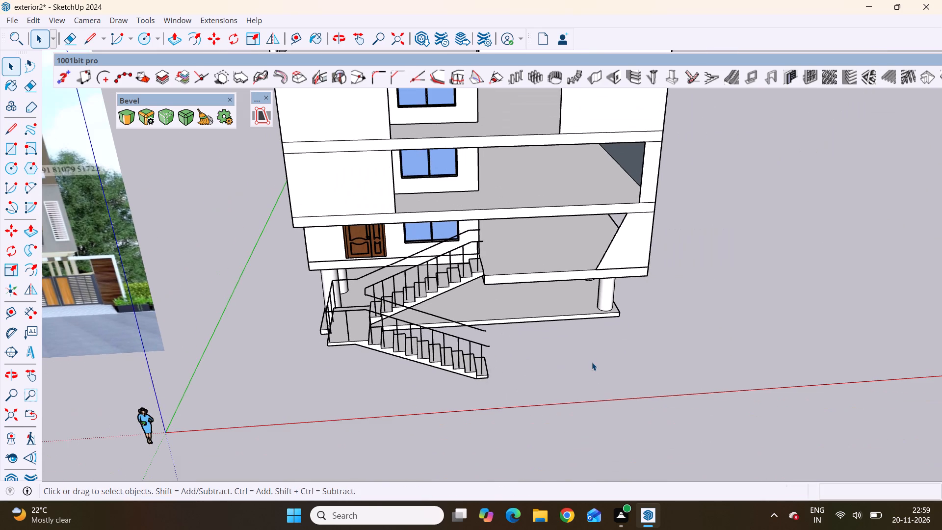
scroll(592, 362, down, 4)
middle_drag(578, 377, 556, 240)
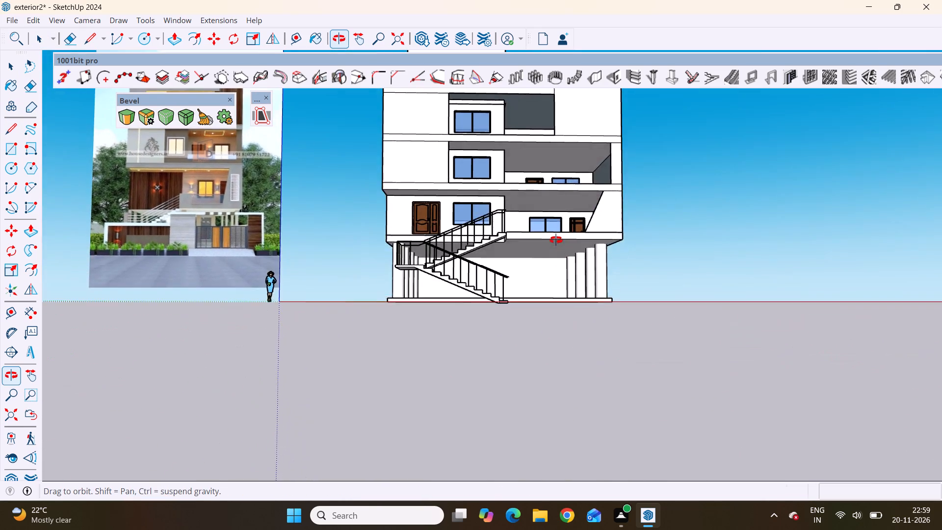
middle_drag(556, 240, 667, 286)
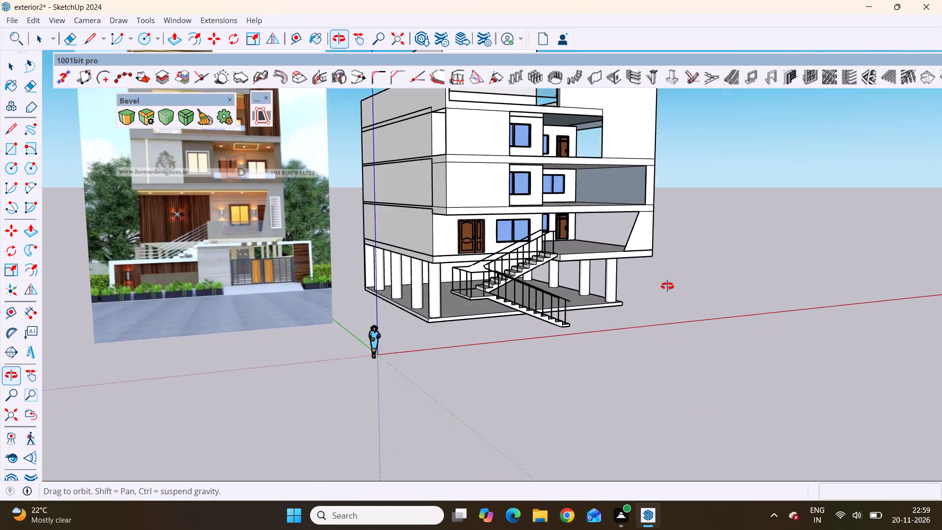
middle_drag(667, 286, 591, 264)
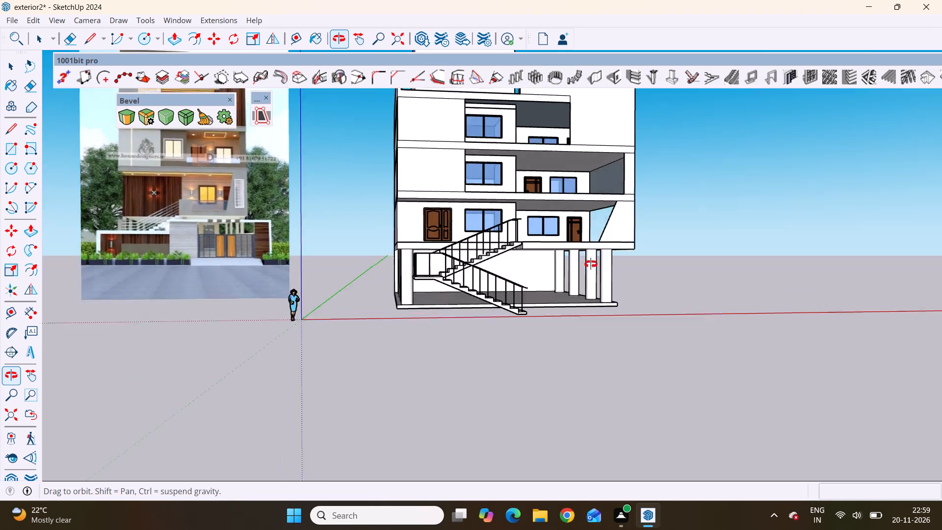
Examine the front staircase's railing posts from several angles, within the whole building and alongside the reference elevation image.
middle_drag(591, 264, 555, 249)
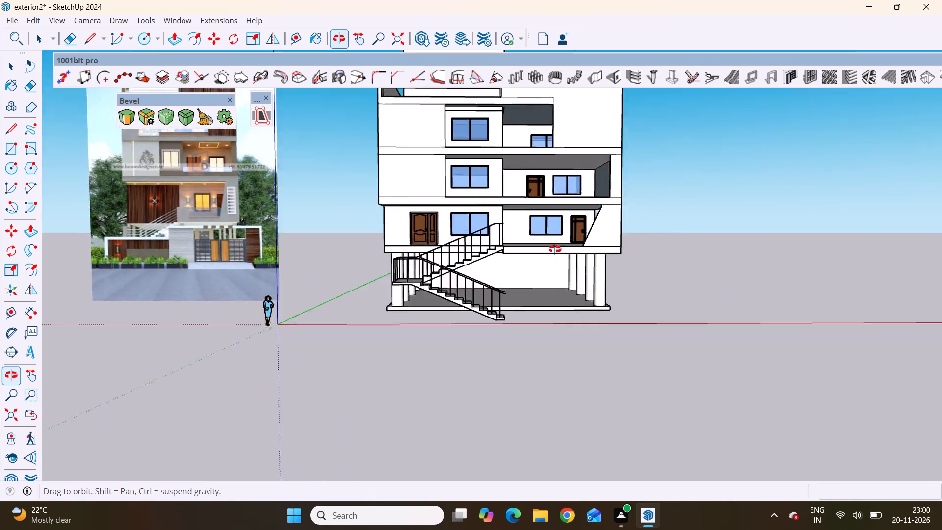
middle_drag(555, 249, 590, 341)
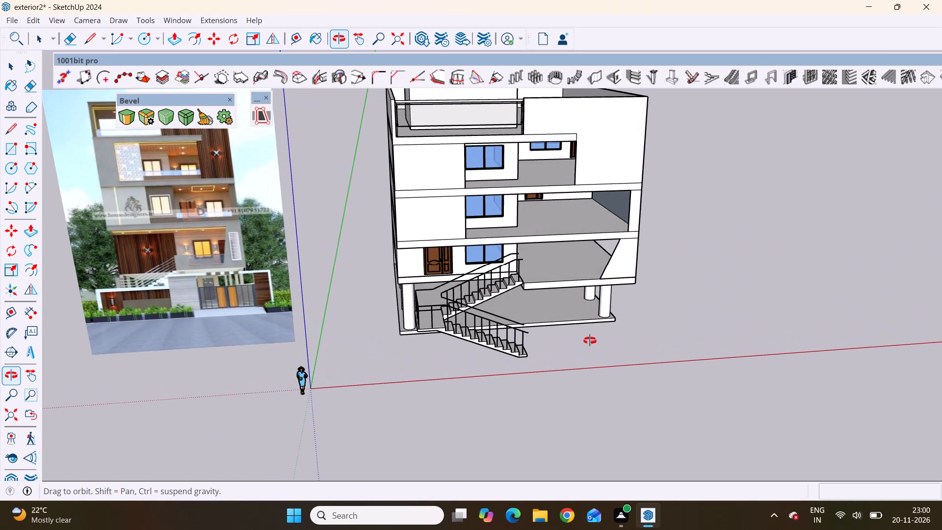
middle_drag(590, 341, 590, 341)
scroll(412, 305, up, 3)
scroll(443, 335, up, 4)
scroll(425, 361, down, 1)
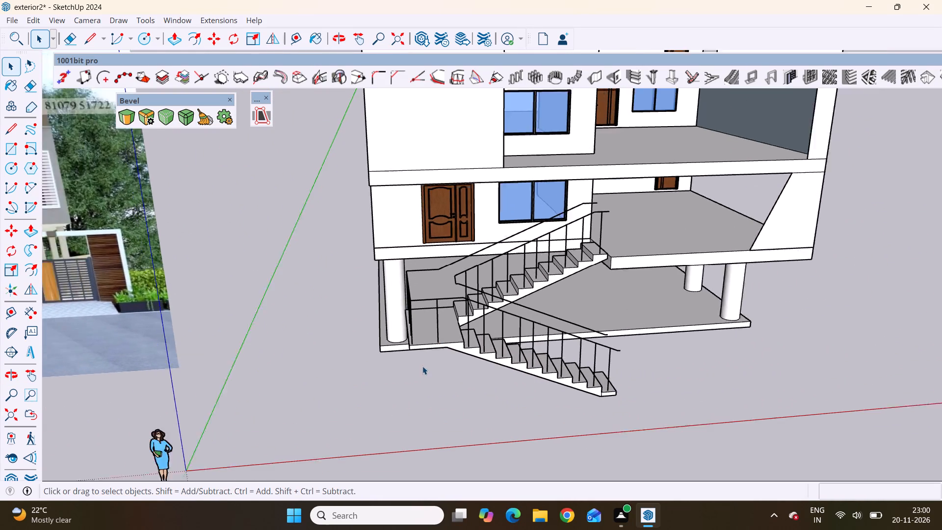
scroll(422, 366, down, 2)
scroll(471, 381, up, 1)
middle_drag(494, 389, 535, 390)
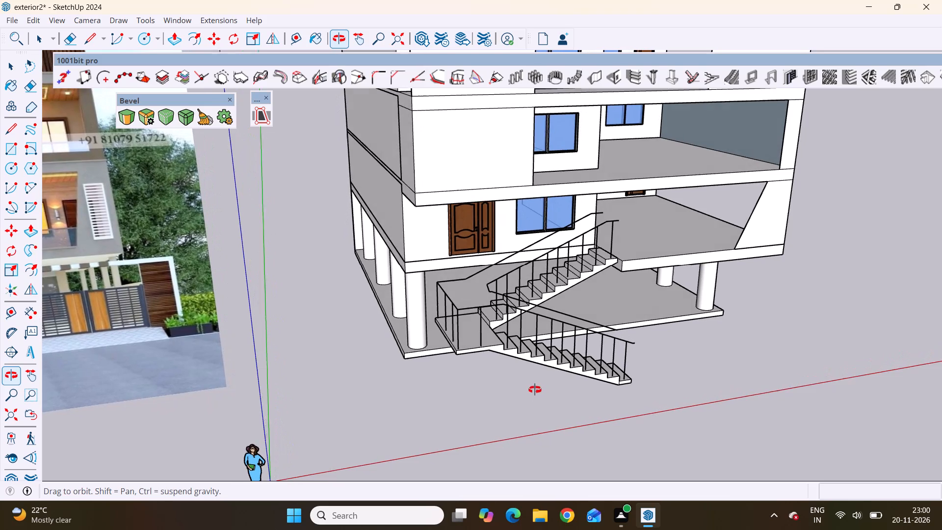
middle_drag(535, 390, 533, 391)
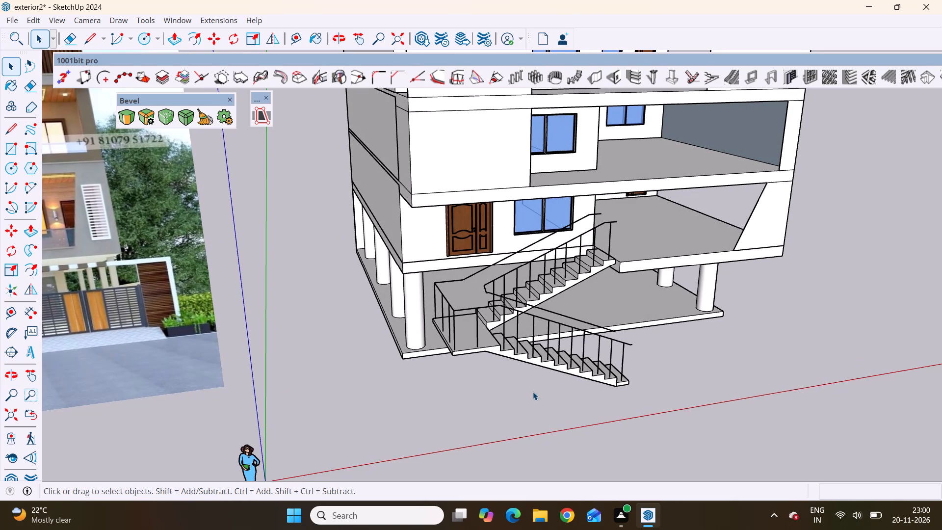
Draw a horizontal rectangle about 5' 9" by 9' 11" outward from the handrail corner at the staircase landing's outer side.
key(r)
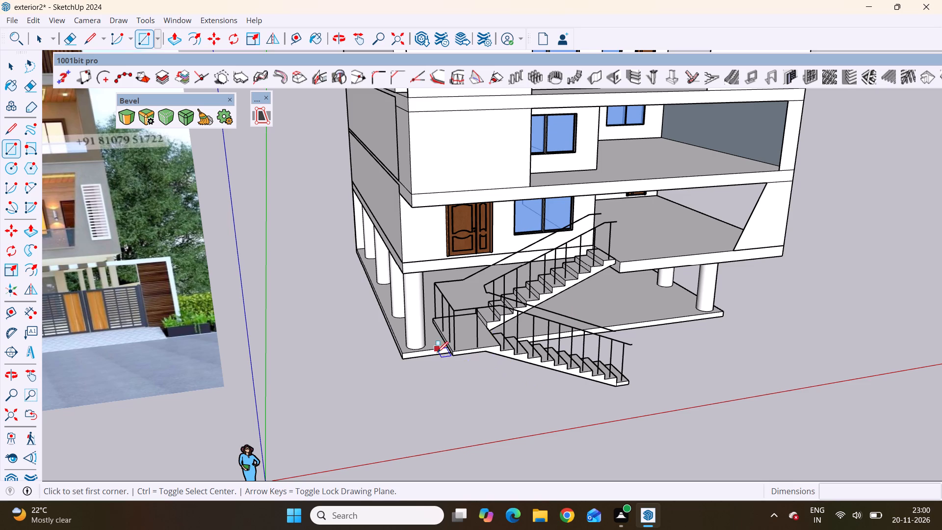
scroll(428, 344, up, 4)
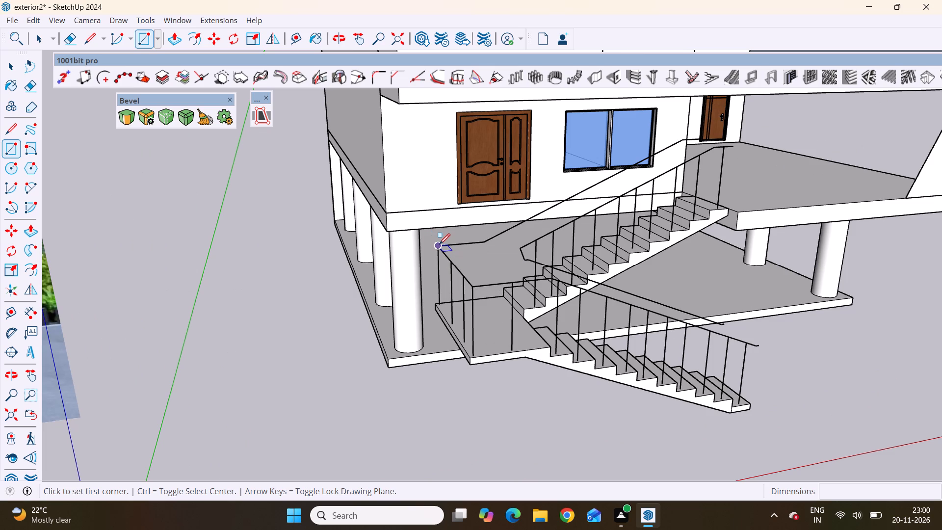
middle_drag(455, 338, 450, 372)
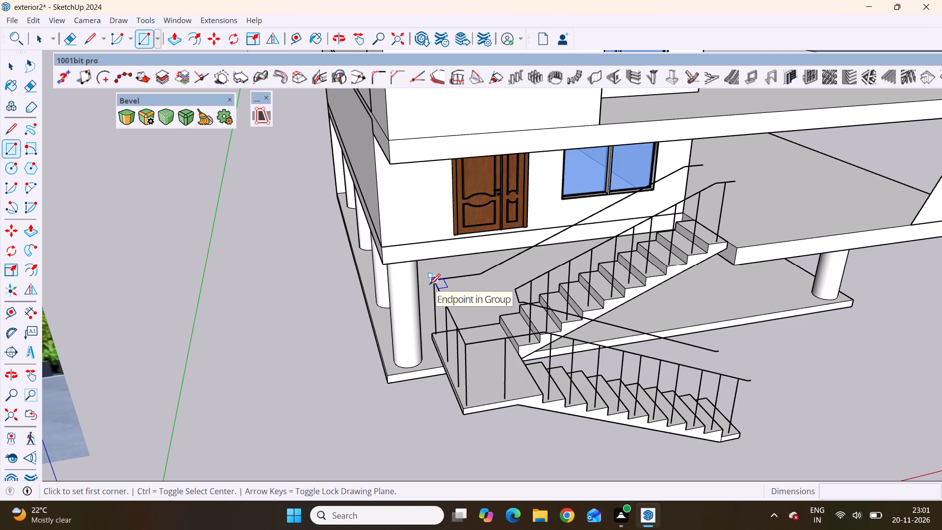
scroll(430, 275, up, 3)
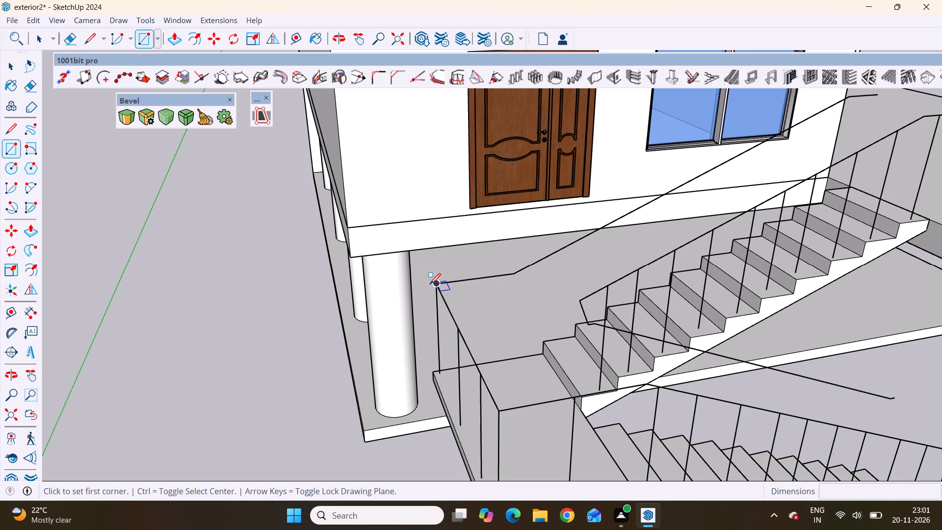
click(437, 287)
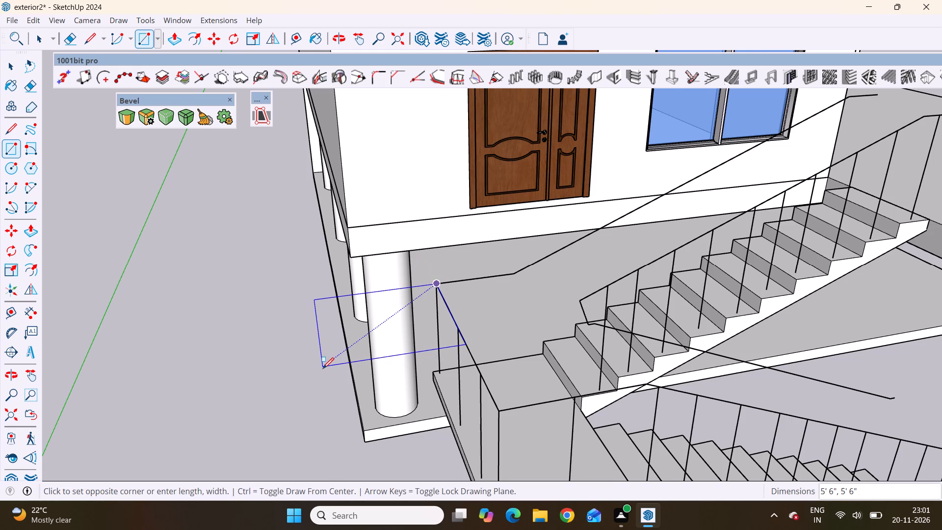
scroll(323, 369, down, 2)
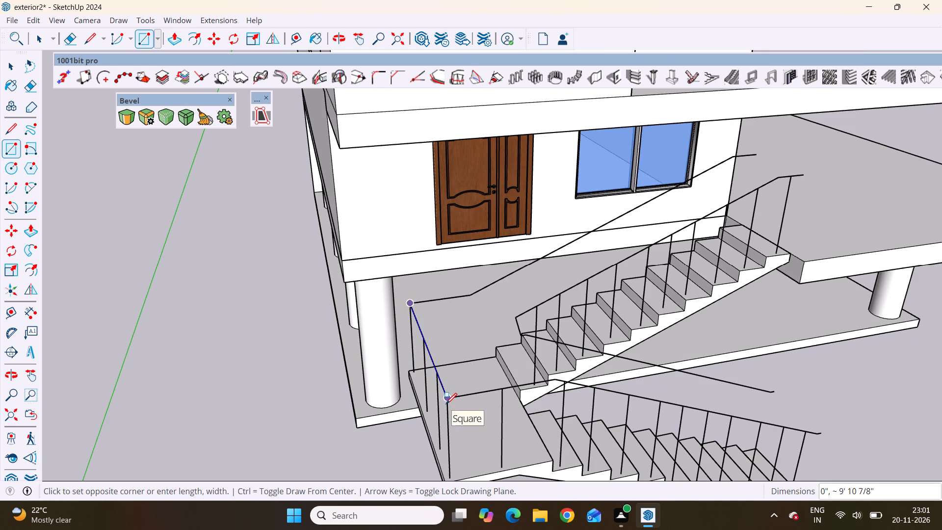
click(328, 426)
Push/Pull the rectangle beside the landing downward about 12' 7" to ground level, forming a tall block.
scroll(380, 379, down, 5)
middle_drag(381, 448, 404, 333)
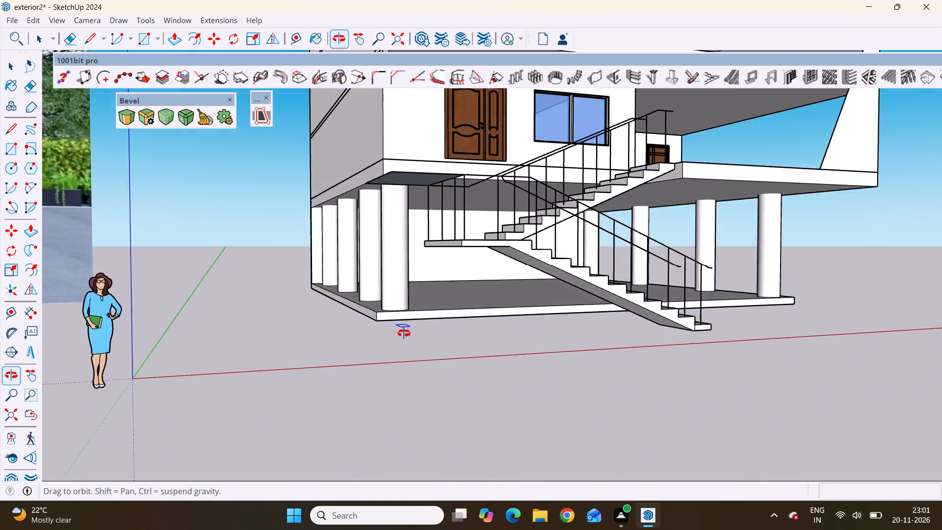
middle_drag(404, 333, 390, 384)
scroll(390, 307, up, 5)
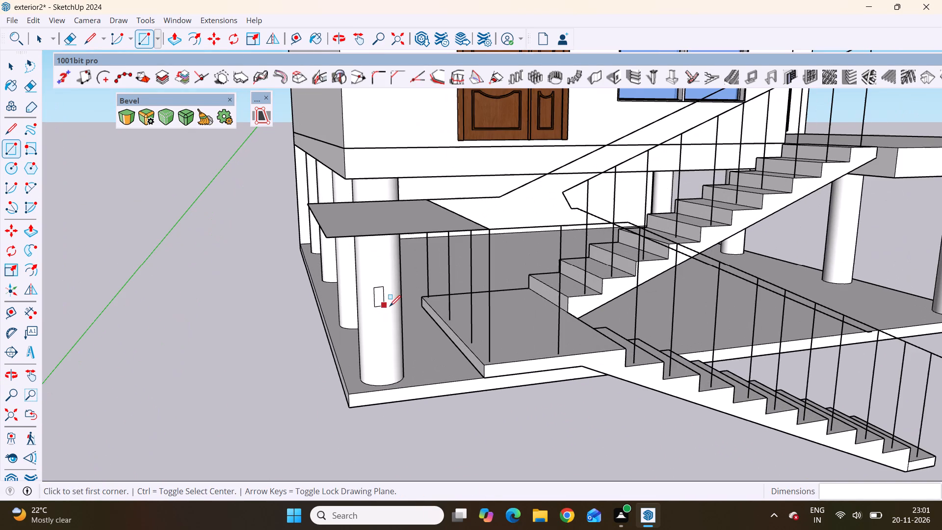
key(space)
click(396, 215)
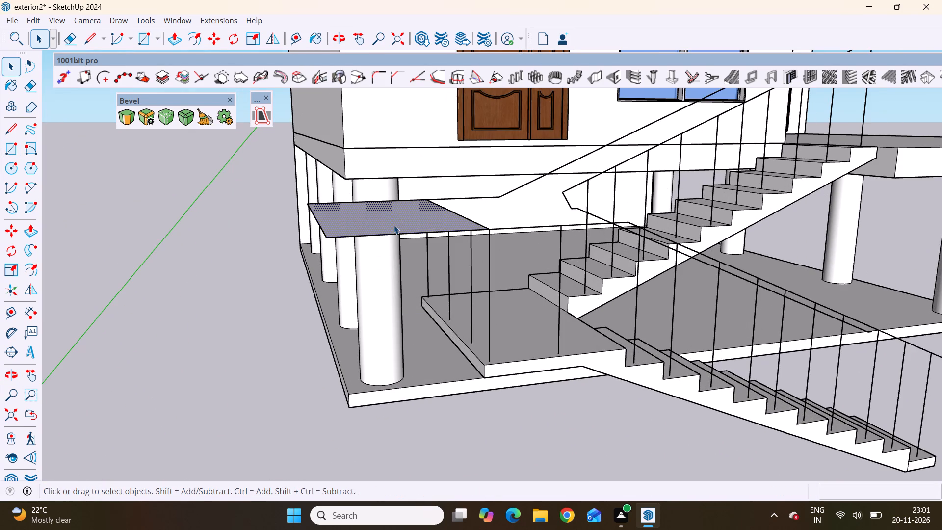
key(p)
click(385, 215)
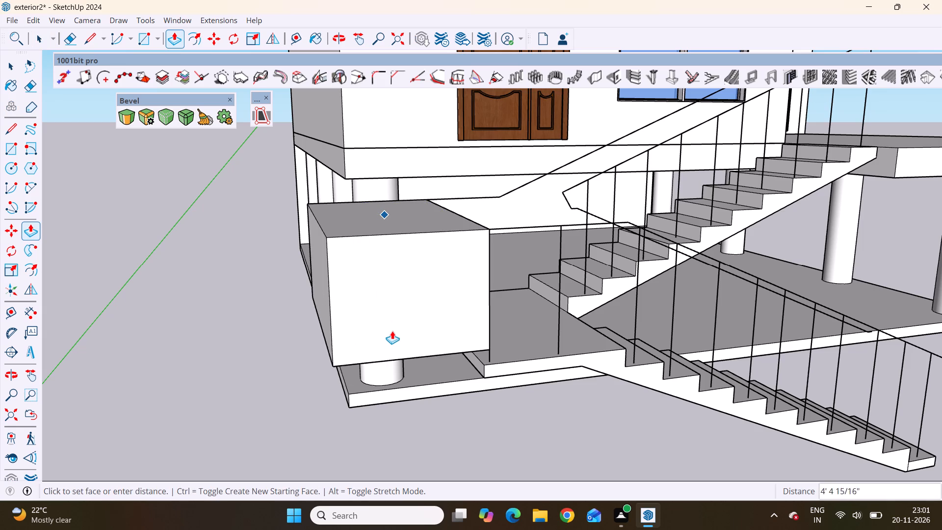
scroll(392, 339, down, 6)
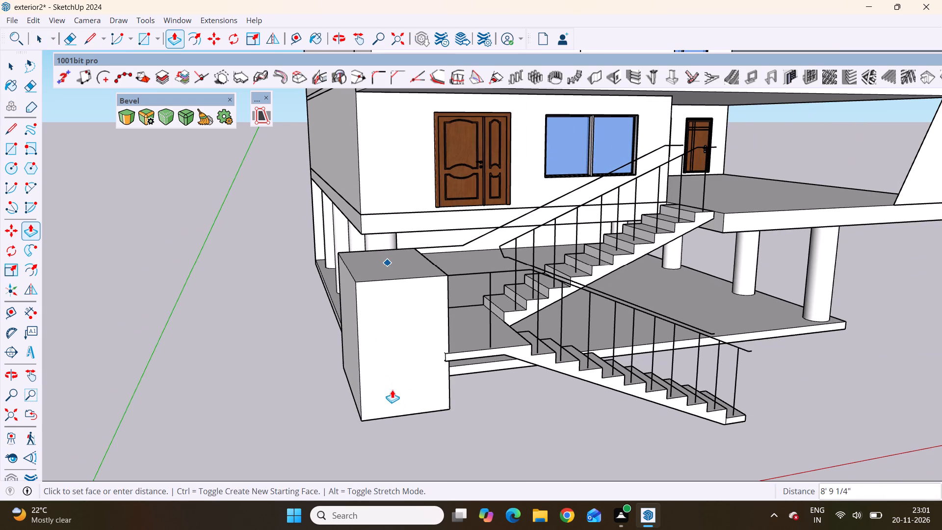
middle_drag(381, 370, 277, 388)
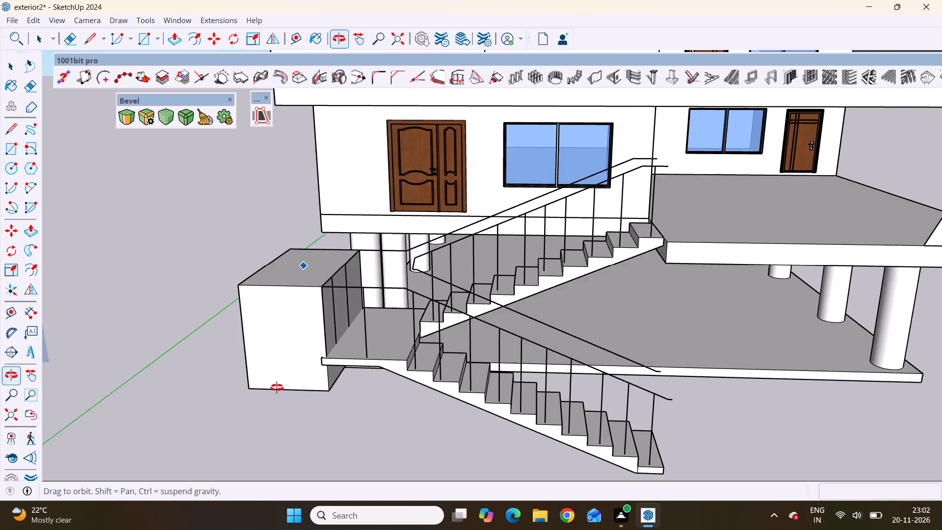
middle_drag(277, 388, 371, 368)
scroll(371, 368, down, 6)
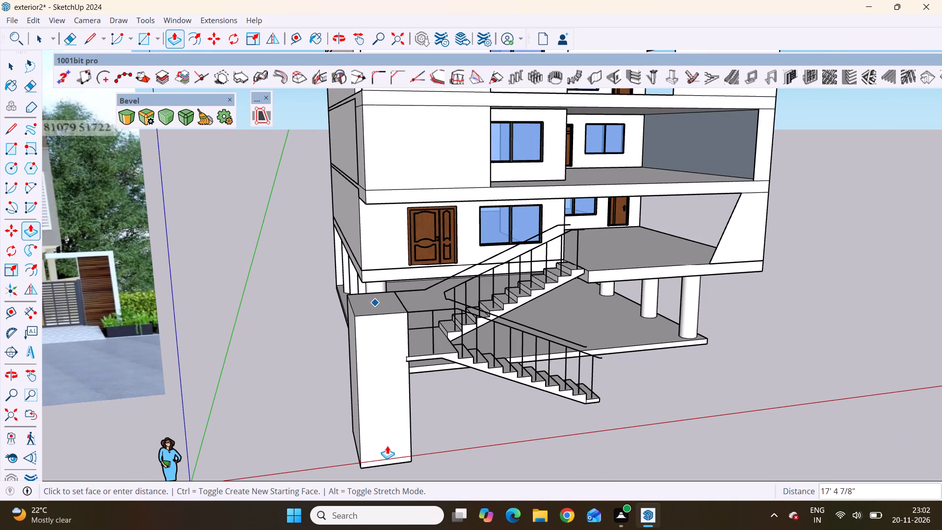
scroll(346, 380, down, 7)
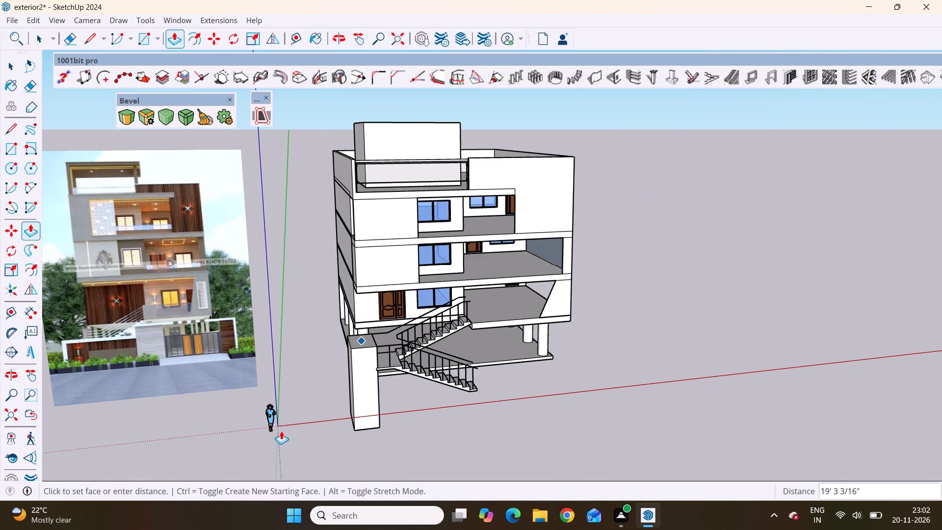
click(279, 423)
Select all connected faces and edges of the tall block beside the staircase landing and make them a group.
scroll(402, 397, down, 3)
middle_drag(411, 395, 399, 238)
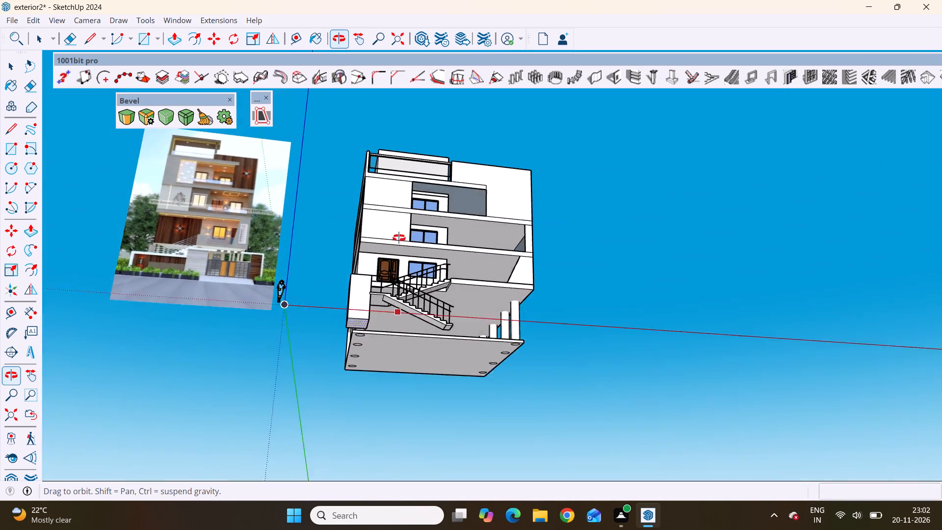
middle_drag(399, 238, 419, 396)
scroll(419, 396, up, 5)
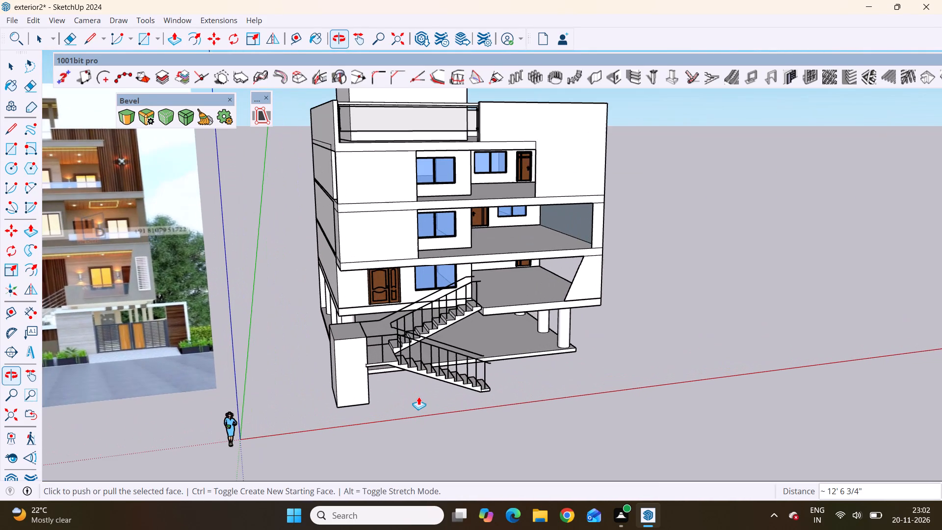
scroll(419, 397, down, 3)
middle_drag(382, 405, 454, 421)
scroll(422, 380, up, 5)
key(space)
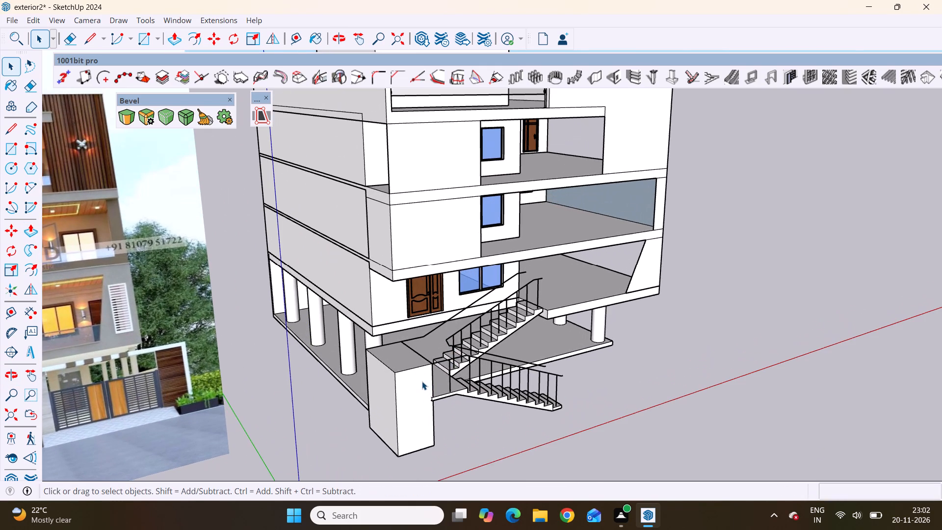
scroll(429, 414, down, 2)
middle_drag(431, 412, 414, 411)
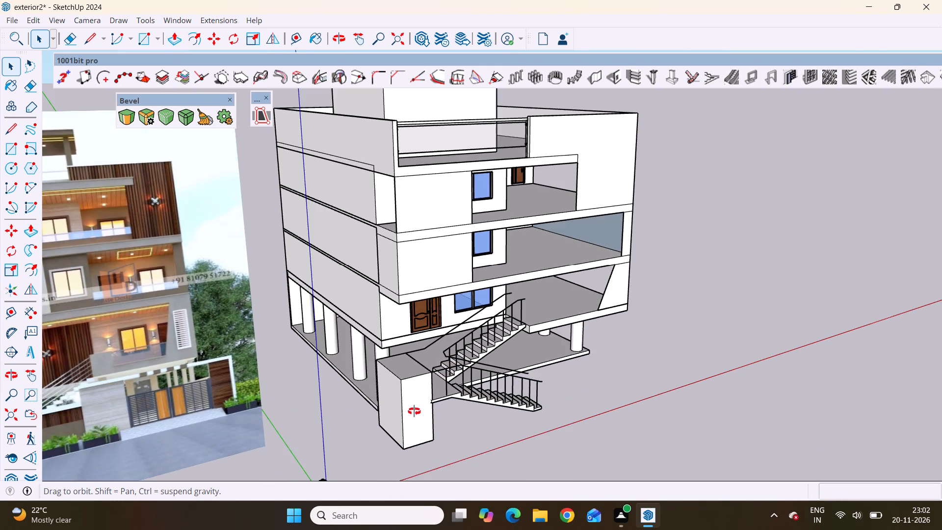
middle_drag(414, 411, 338, 411)
click(338, 381)
scroll(338, 381, up, 4)
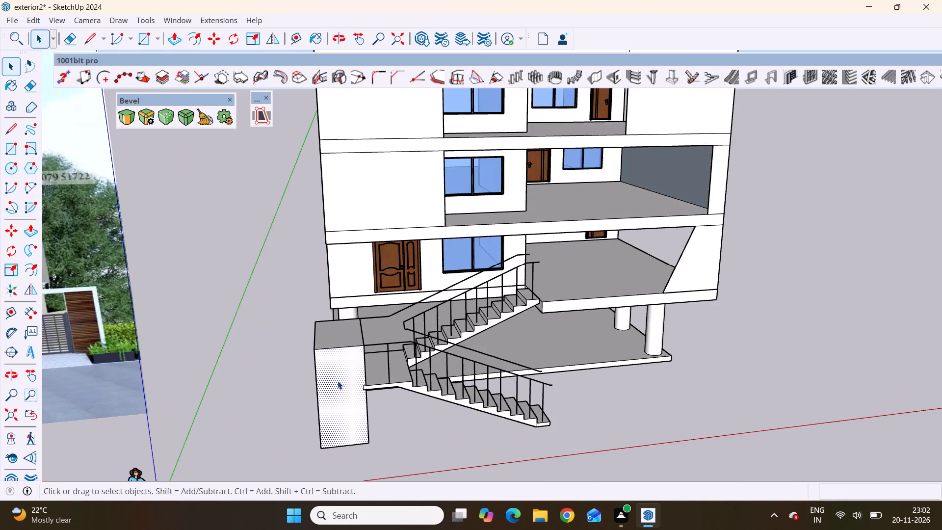
scroll(338, 381, up, 5)
triple_click(357, 380)
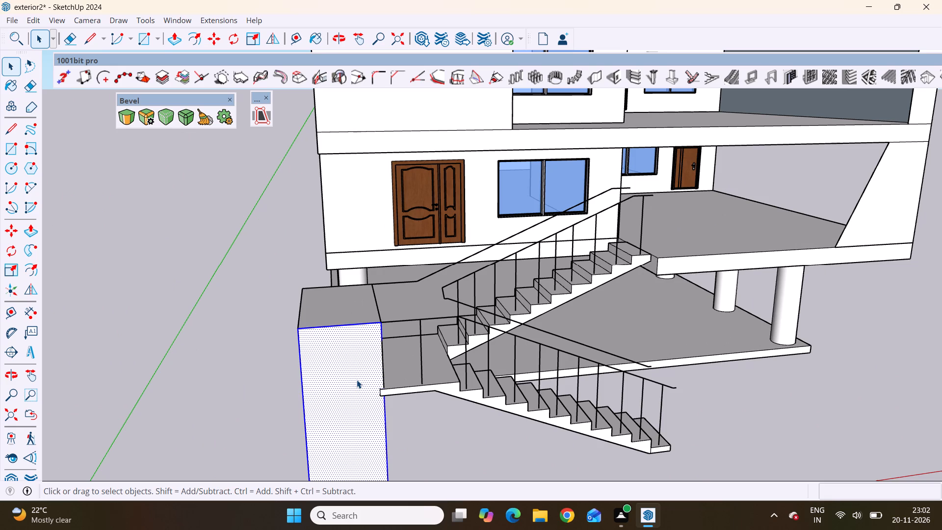
double_click(357, 380)
scroll(348, 335, down, 7)
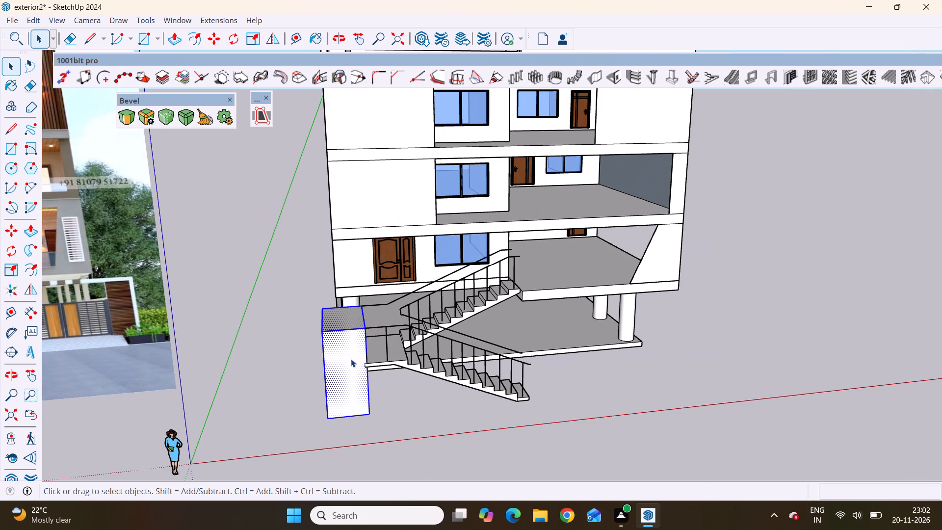
right_click(351, 360)
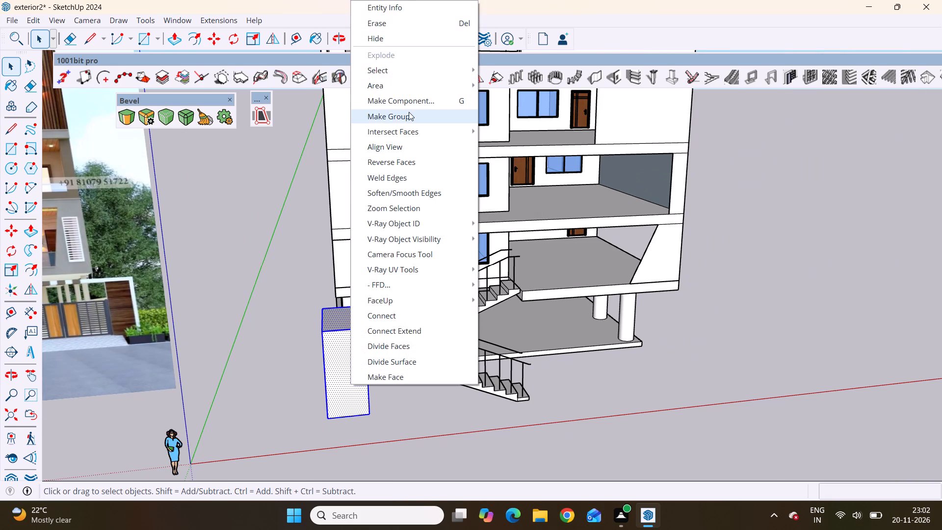
click(418, 117)
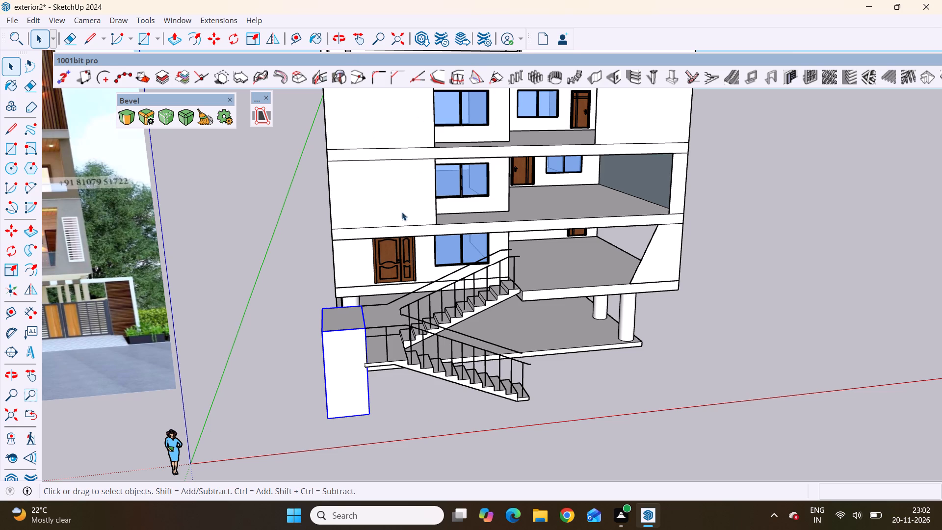
Move the block group about 4 3/8" along the red axis, away from the staircase landing, and deselect it.
scroll(326, 367, down, 3)
middle_drag(343, 410, 280, 403)
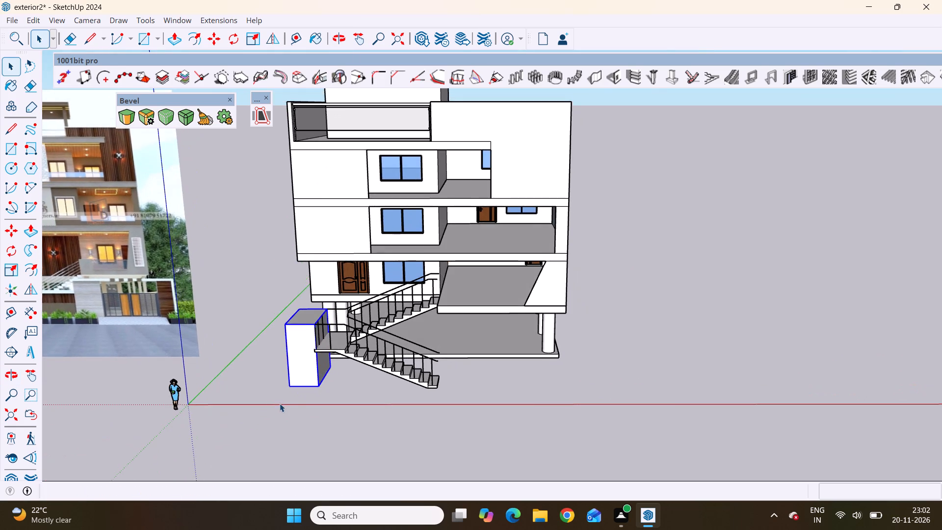
scroll(280, 403, up, 5)
scroll(330, 377, up, 3)
key(m)
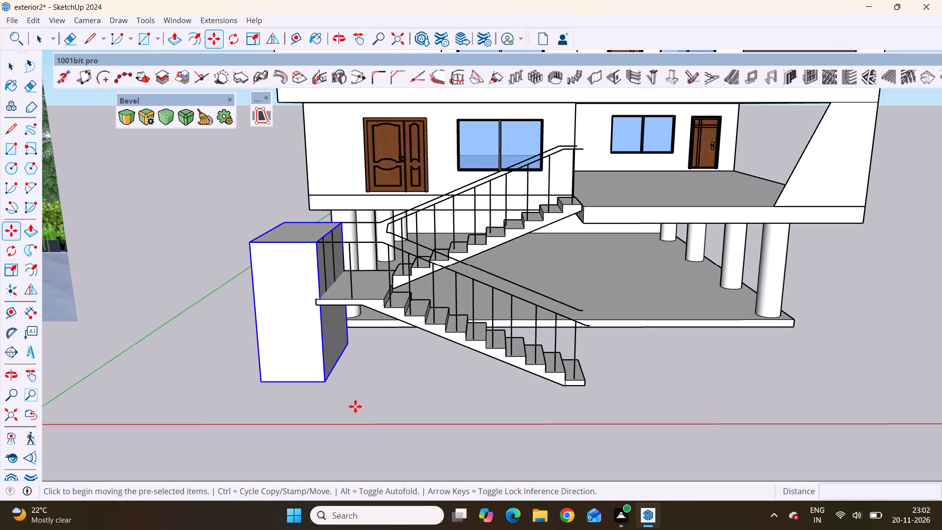
click(325, 381)
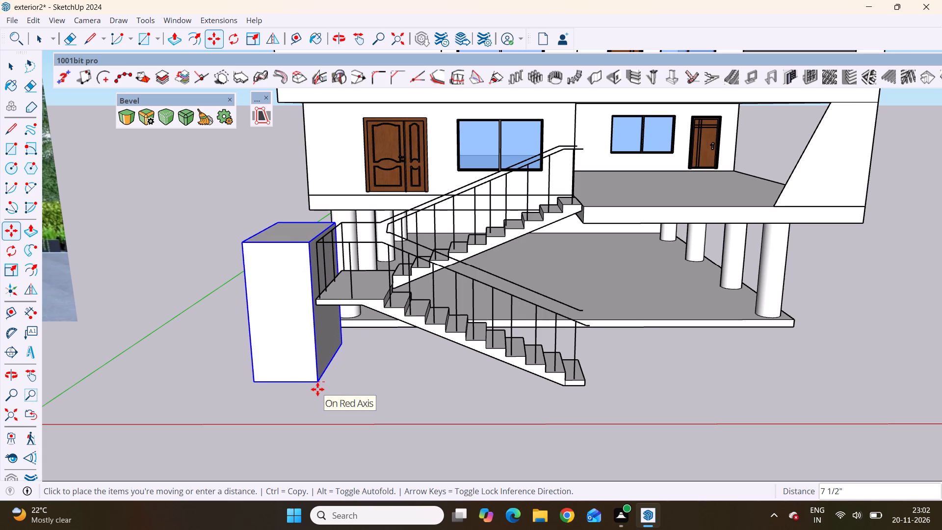
click(320, 389)
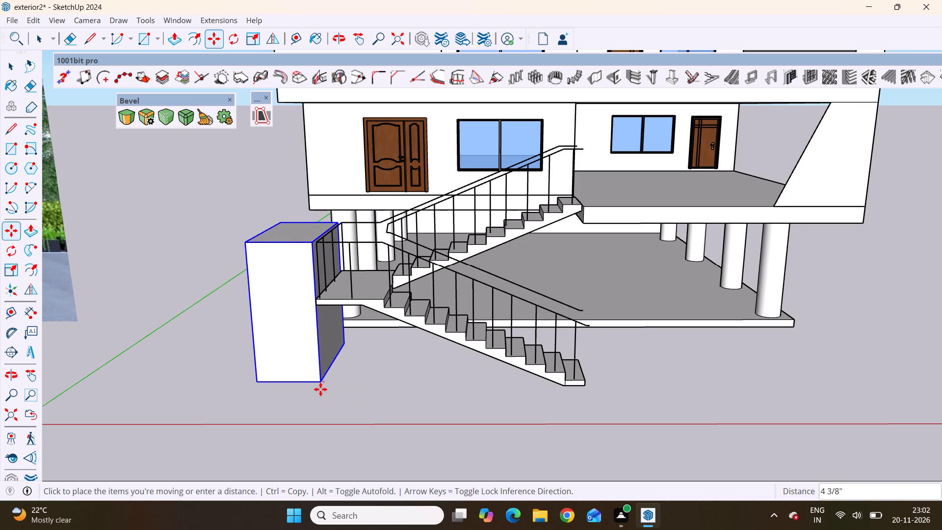
scroll(321, 390, down, 9)
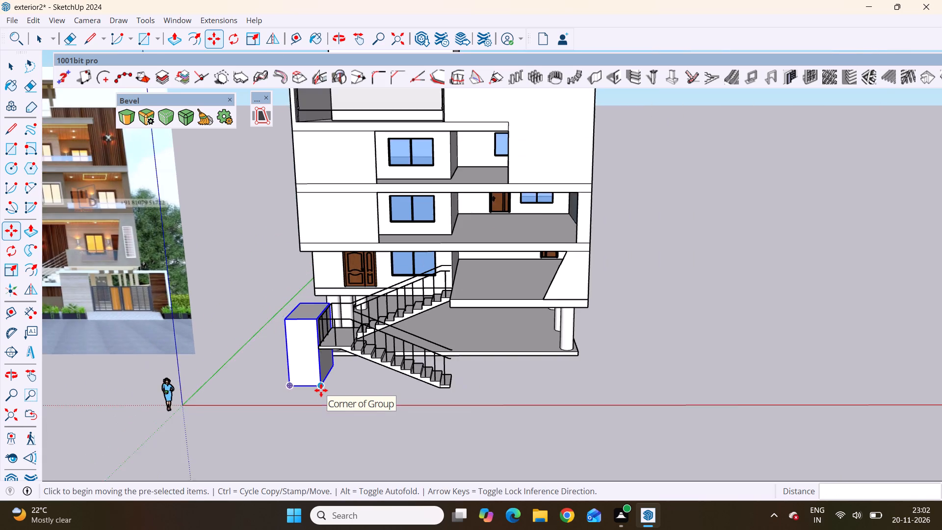
middle_drag(321, 390, 368, 385)
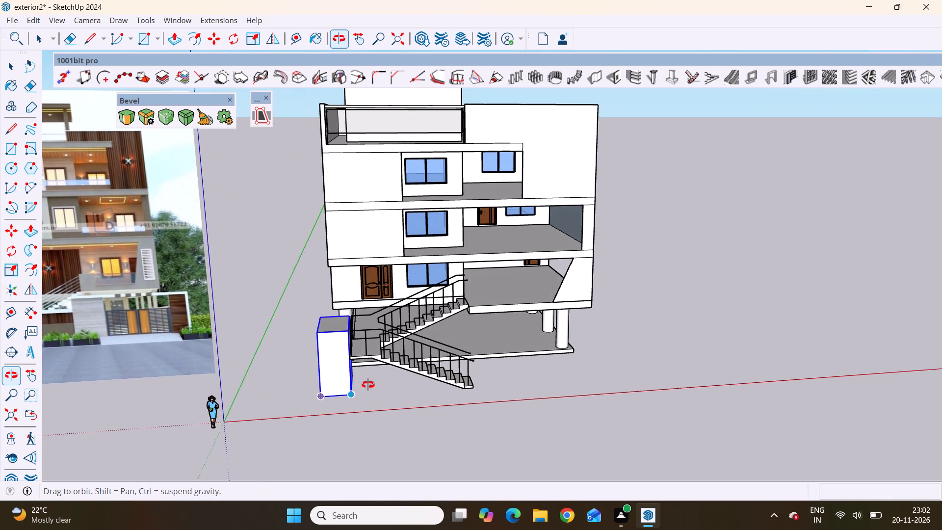
middle_drag(368, 385, 367, 385)
key(space)
click(550, 391)
scroll(526, 392, down, 3)
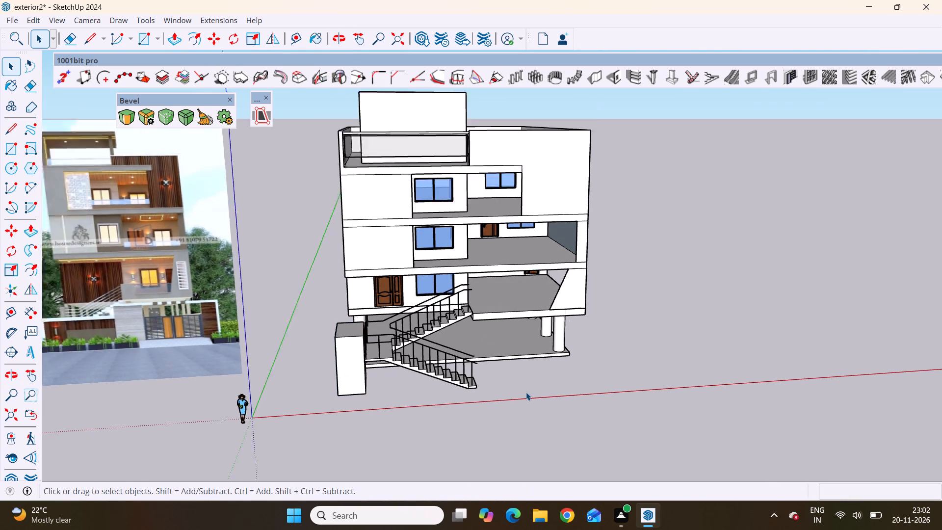
scroll(526, 392, down, 1)
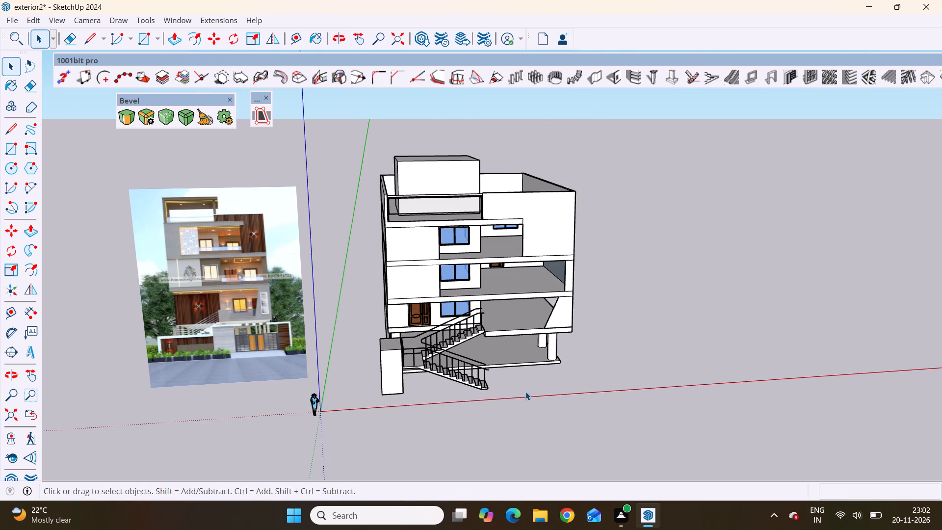
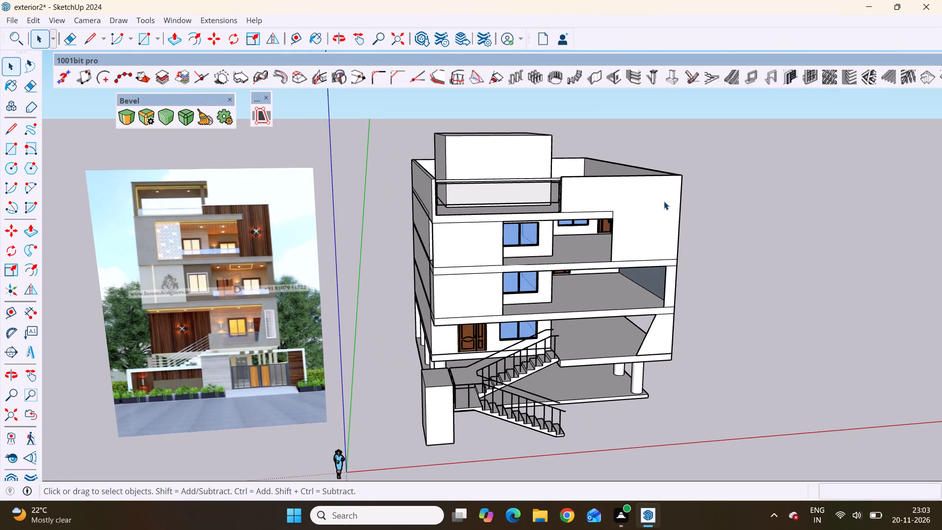
Select the top floor's plain front wall face and choose the Modern Siding material from the Brick, Cladding and Siding collection for painting.
click(638, 202)
key(b)
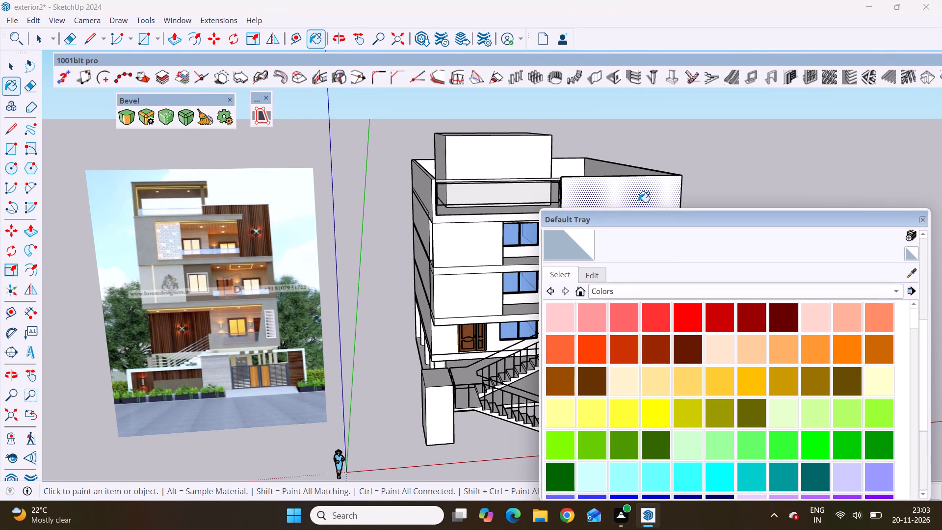
scroll(554, 214, down, 3)
scroll(676, 287, down, 2)
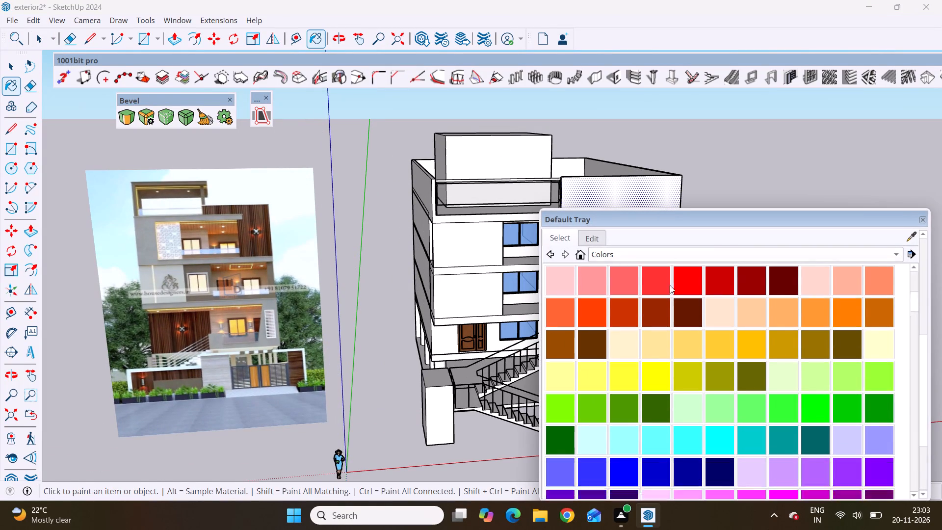
scroll(670, 285, down, 6)
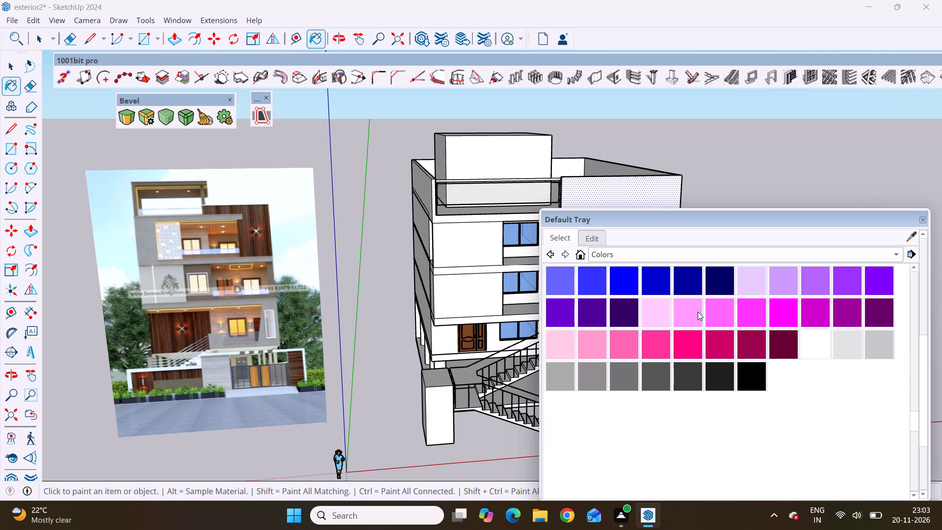
scroll(857, 310, down, 3)
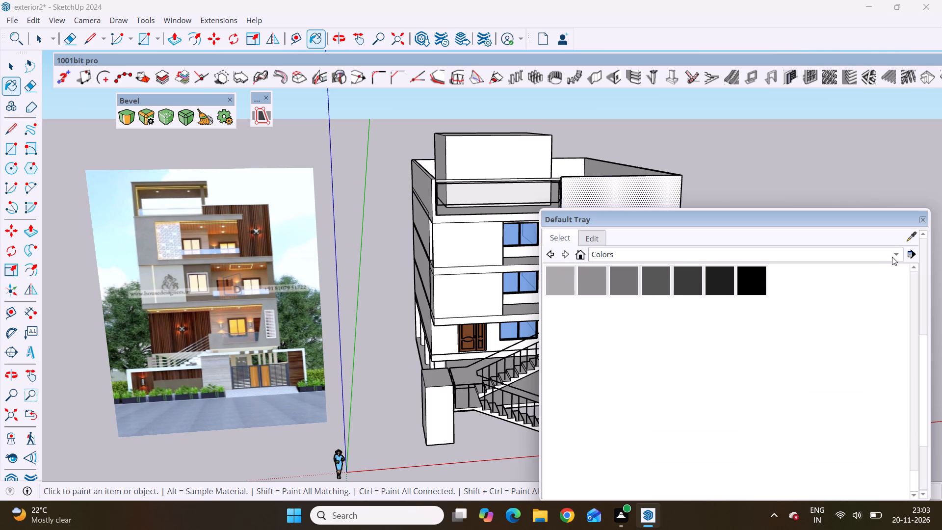
click(892, 256)
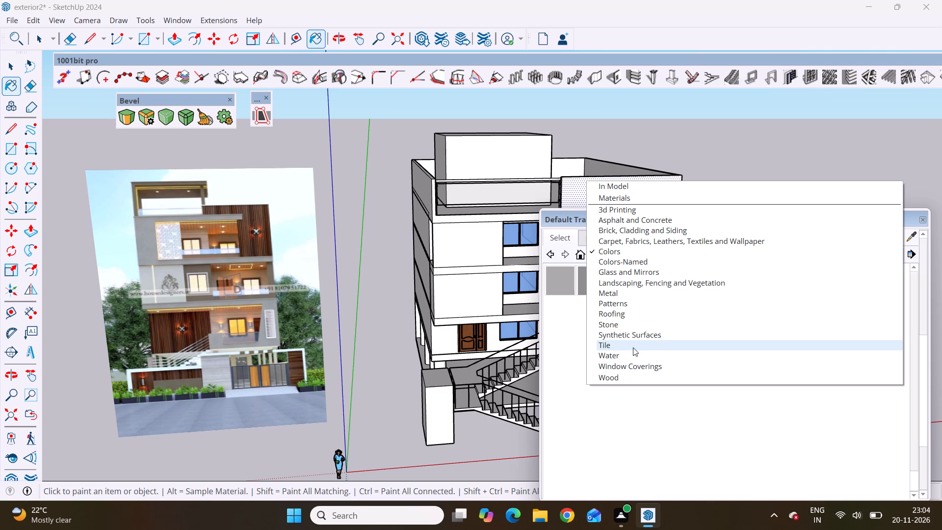
click(610, 230)
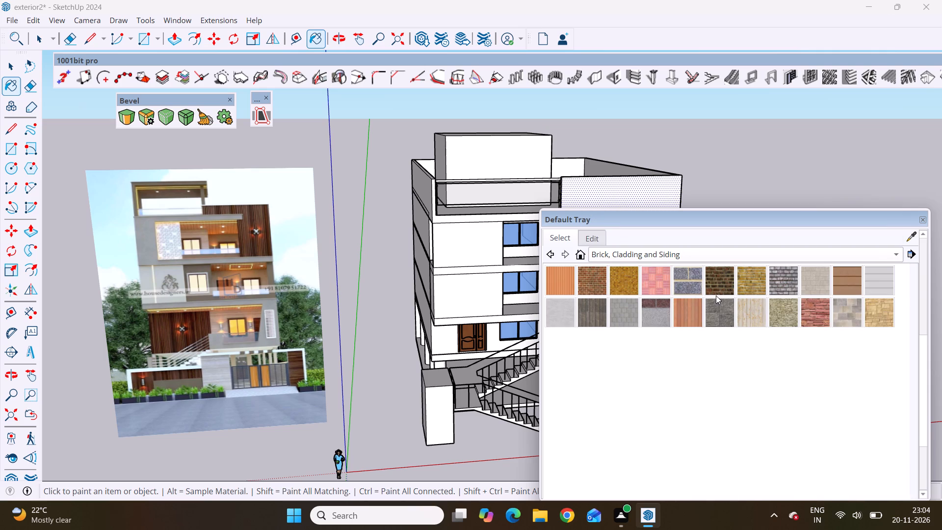
click(688, 311)
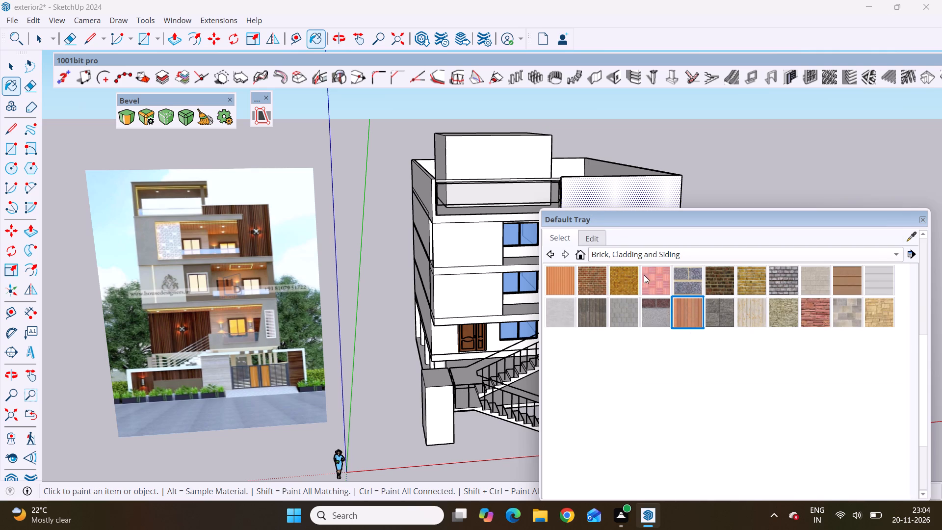
Create a new material from the Modern Siding texture, darkening its brightness to a deep brown like the reference facade's wood cladding.
scroll(817, 257, up, 5)
scroll(799, 274, down, 1)
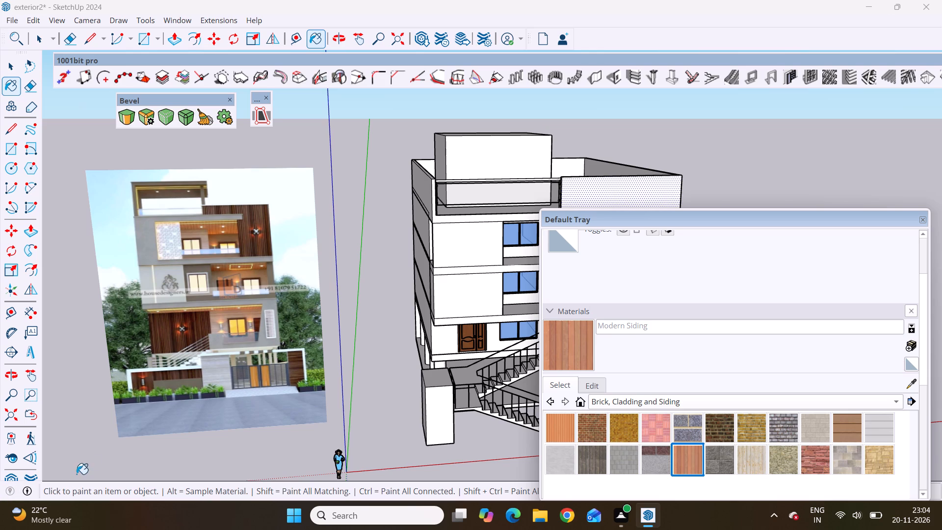
scroll(171, 397, down, 3)
scroll(562, 406, down, 3)
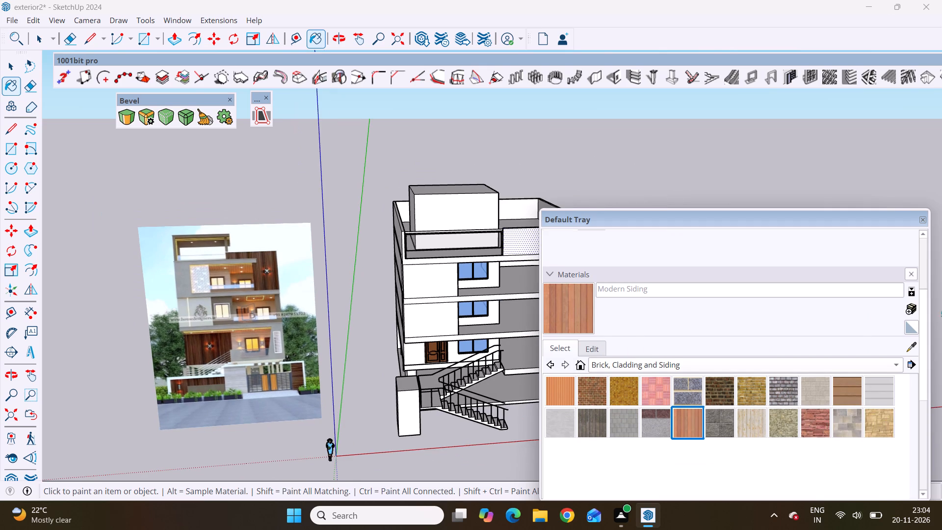
scroll(941, 303, up, 2)
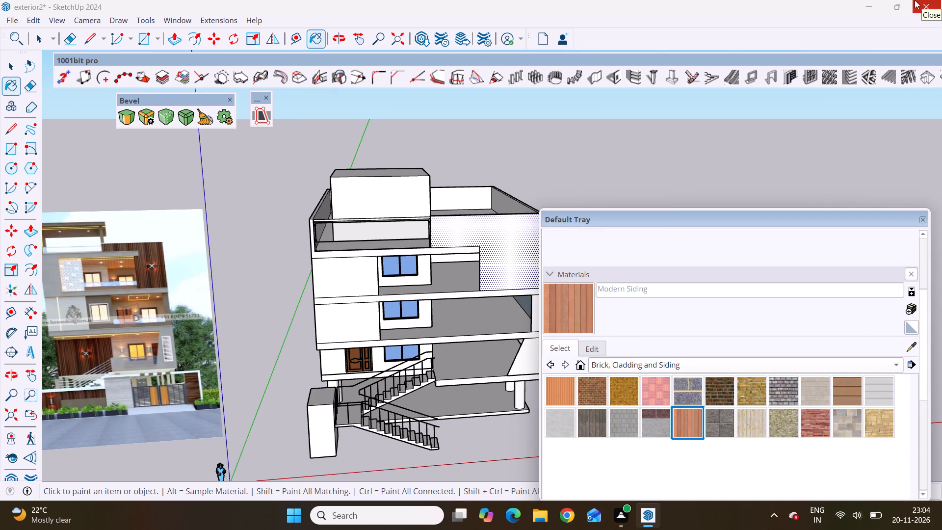
click(909, 311)
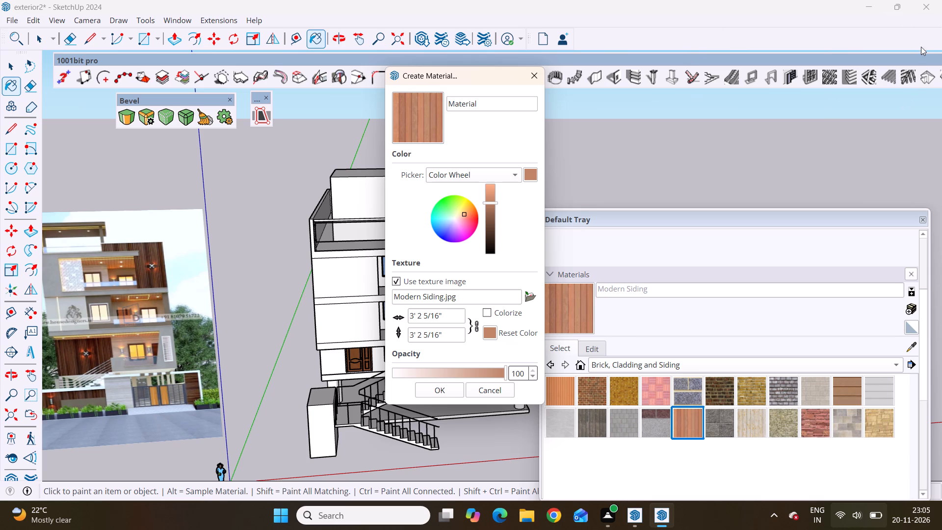
scroll(899, 17, down, 1)
scroll(539, 0, down, 1)
drag(491, 203, 494, 211)
drag(494, 211, 492, 236)
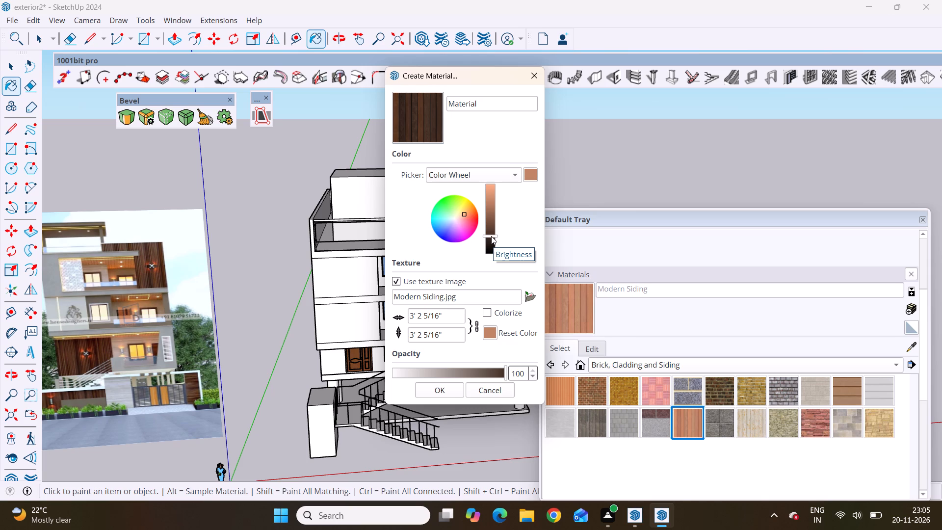
drag(491, 236, 497, 231)
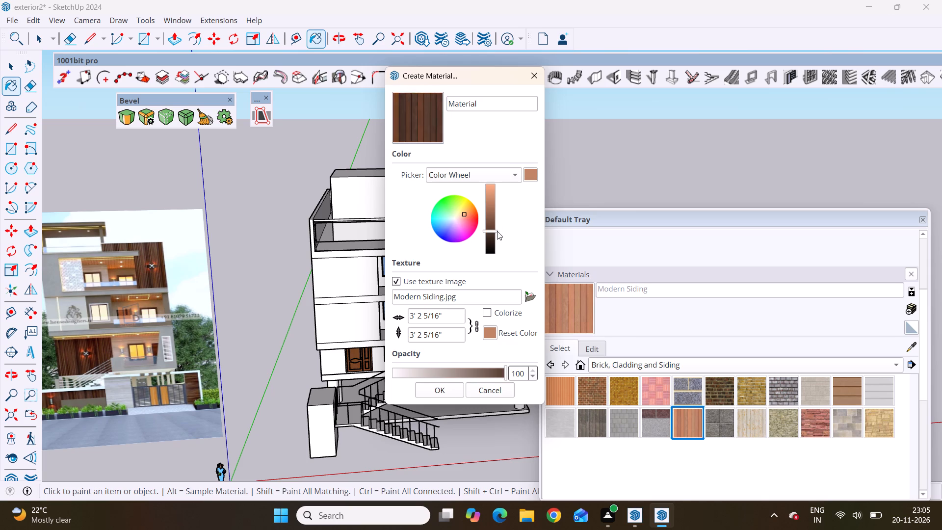
drag(497, 231, 496, 234)
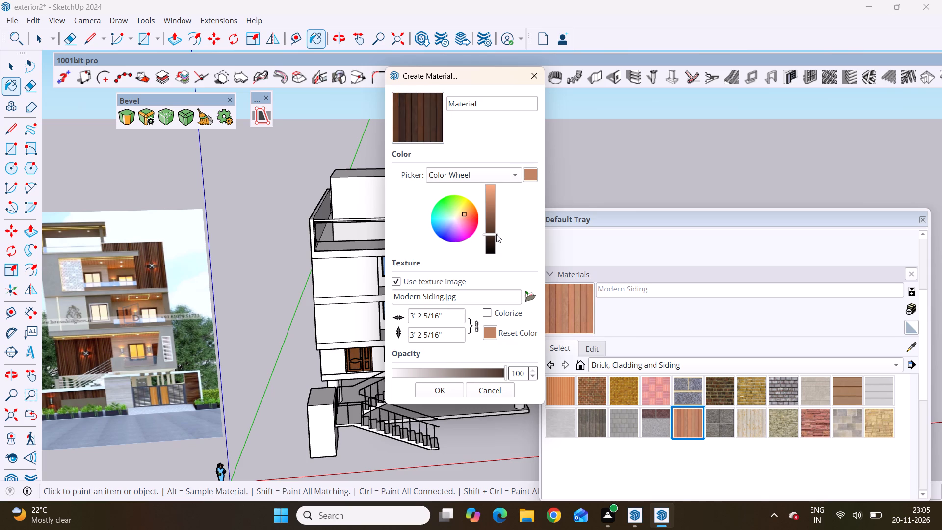
drag(496, 234, 502, 230)
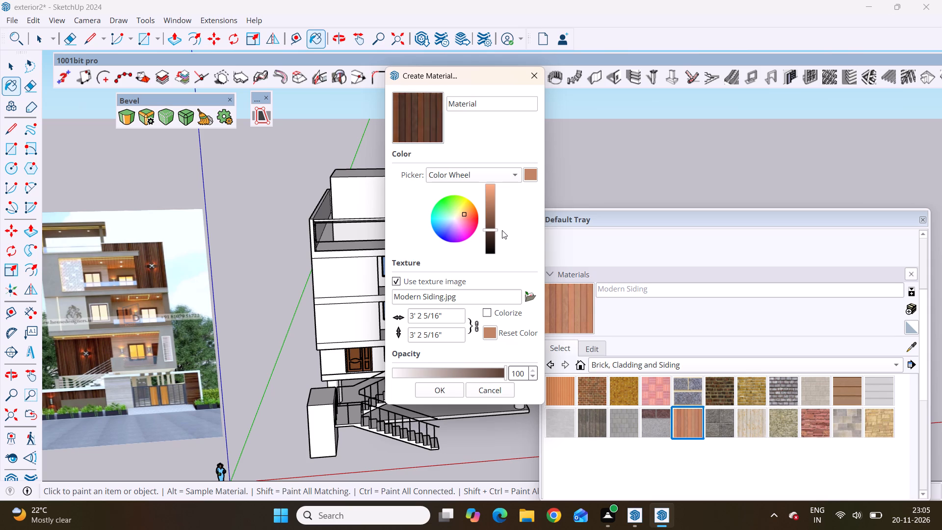
drag(502, 230, 503, 228)
drag(503, 228, 510, 230)
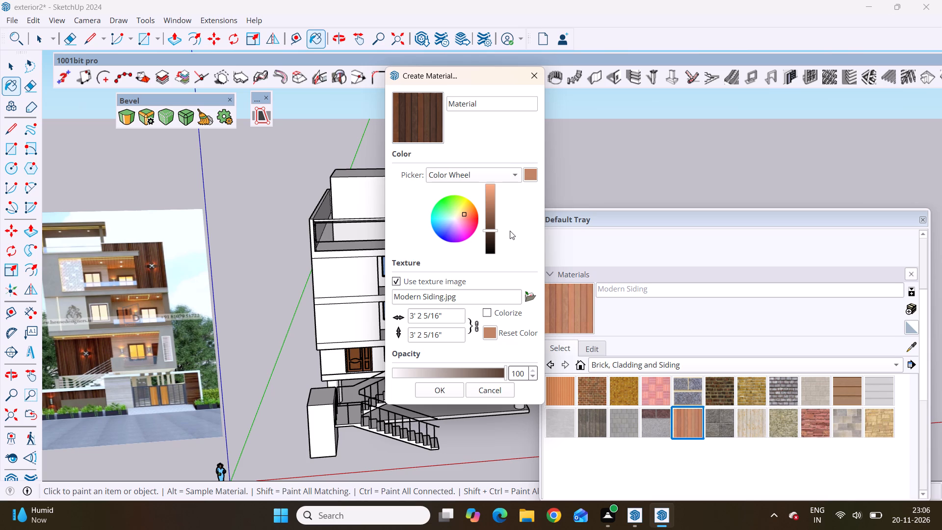
click(442, 392)
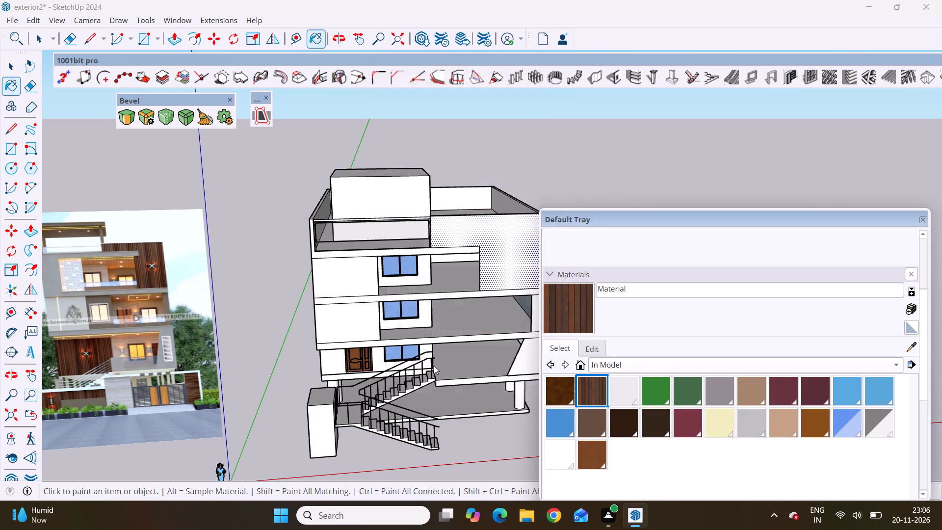
Paint the selected top-floor front wall face with the new dark brown siding material.
click(583, 315)
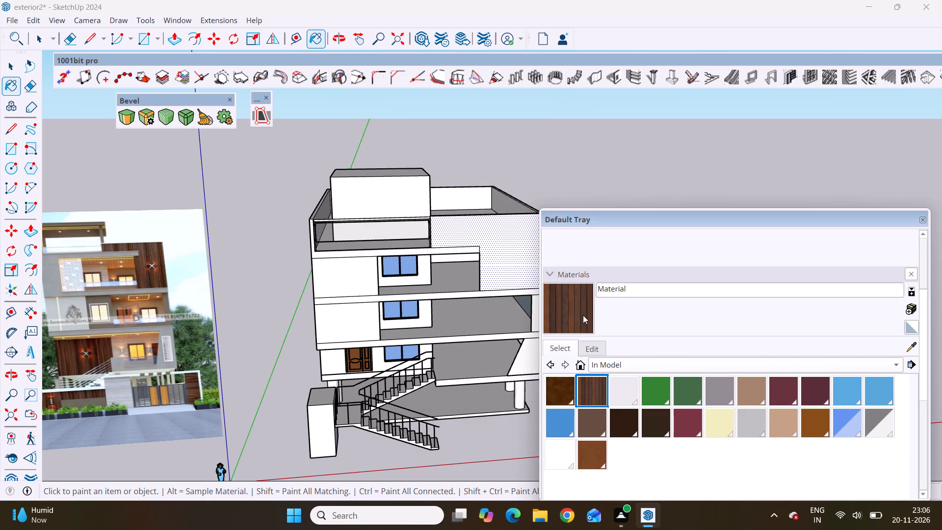
click(509, 241)
scroll(390, 255, down, 4)
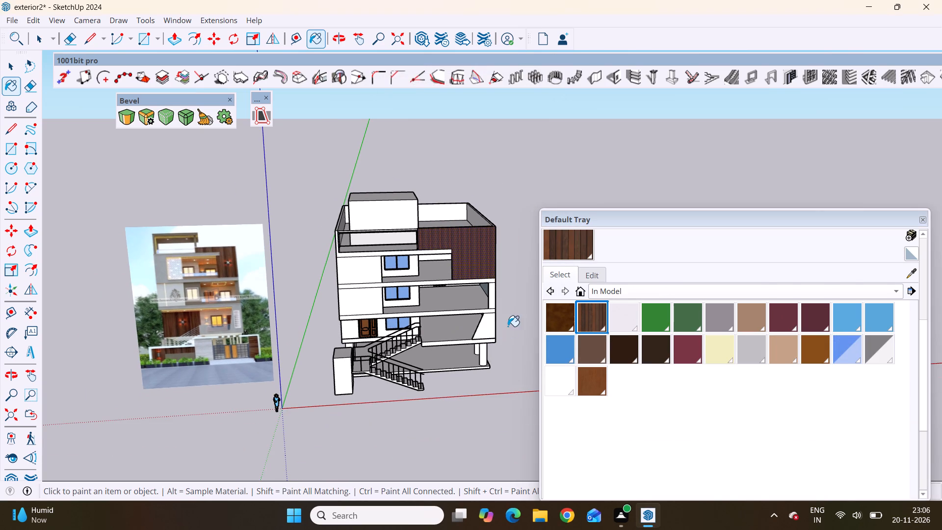
middle_drag(509, 319, 495, 275)
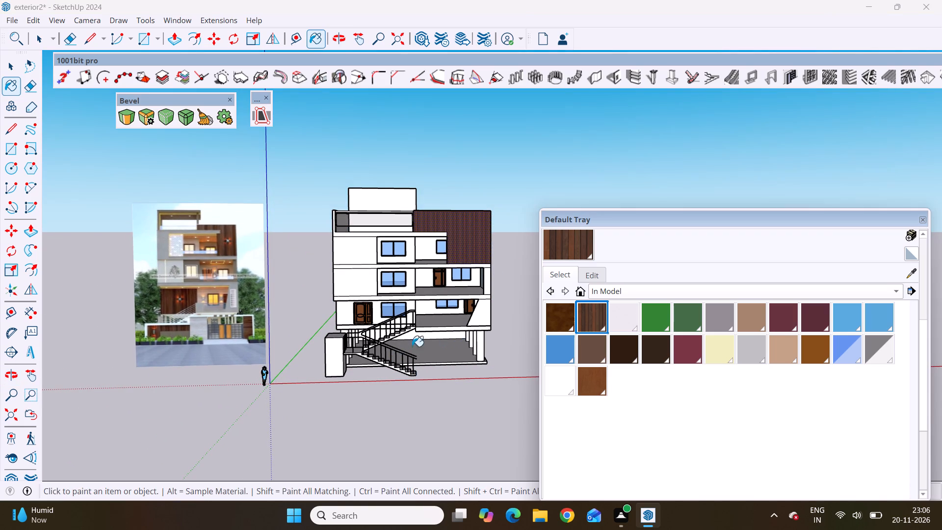
scroll(385, 349, down, 4)
scroll(463, 344, up, 8)
scroll(463, 343, down, 3)
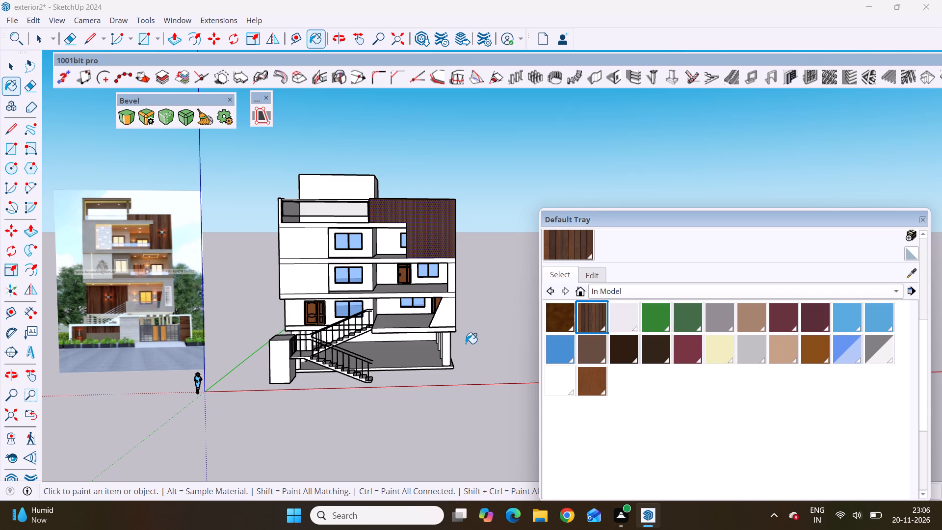
key(space)
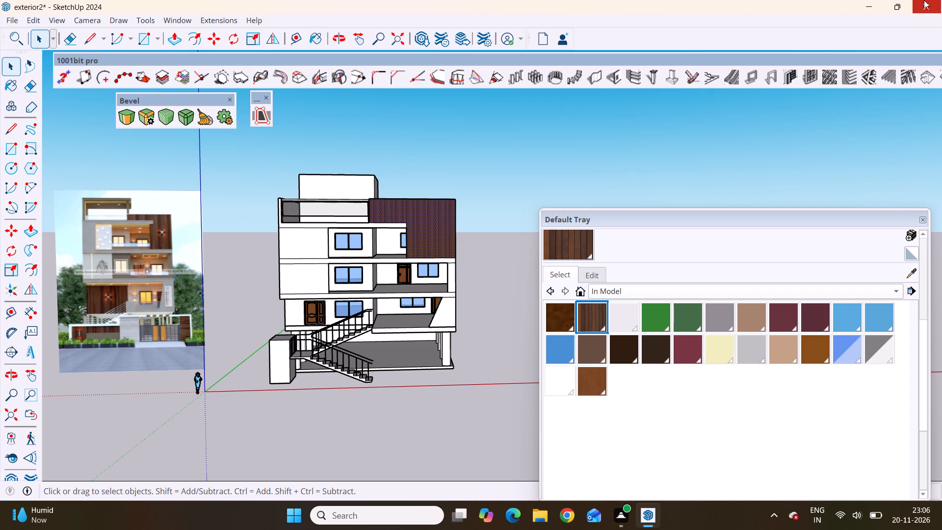
Examine the reference facade image alongside the model's front elevation, comparing the wood-clad areas and lower floors.
scroll(315, 307, up, 2)
middle_drag(327, 302, 355, 390)
middle_drag(355, 390, 356, 394)
middle_drag(292, 294, 314, 299)
scroll(314, 299, down, 3)
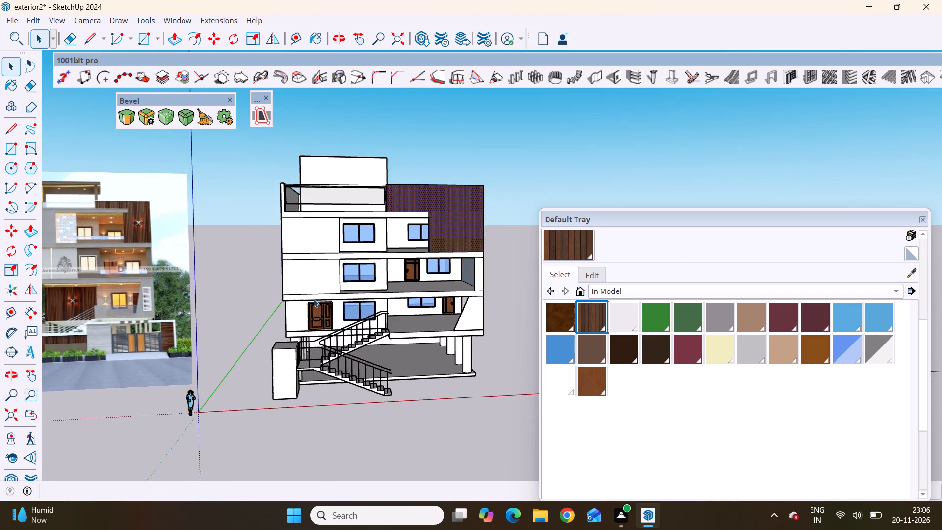
scroll(314, 299, down, 3)
scroll(231, 340, up, 10)
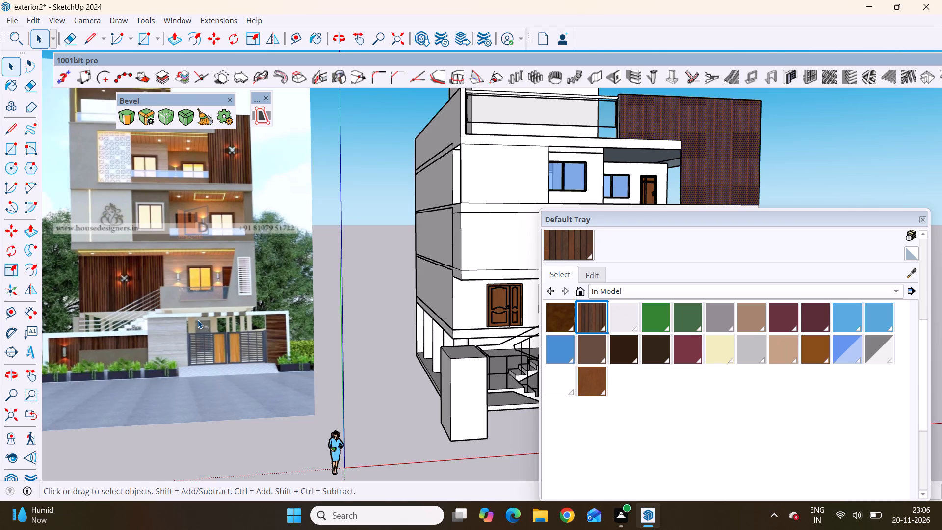
scroll(181, 265, down, 4)
middle_drag(281, 294, 279, 329)
scroll(240, 293, down, 3)
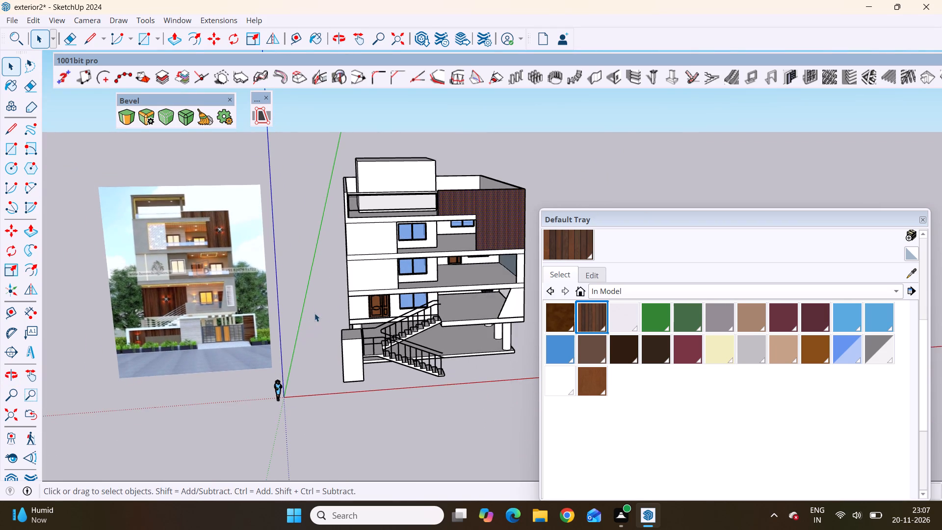
Push/Pull the front edge of the floor slab below the double entrance door outward, flush with the adjoining slab's front edge, and close the group.
scroll(378, 314, up, 8)
click(358, 311)
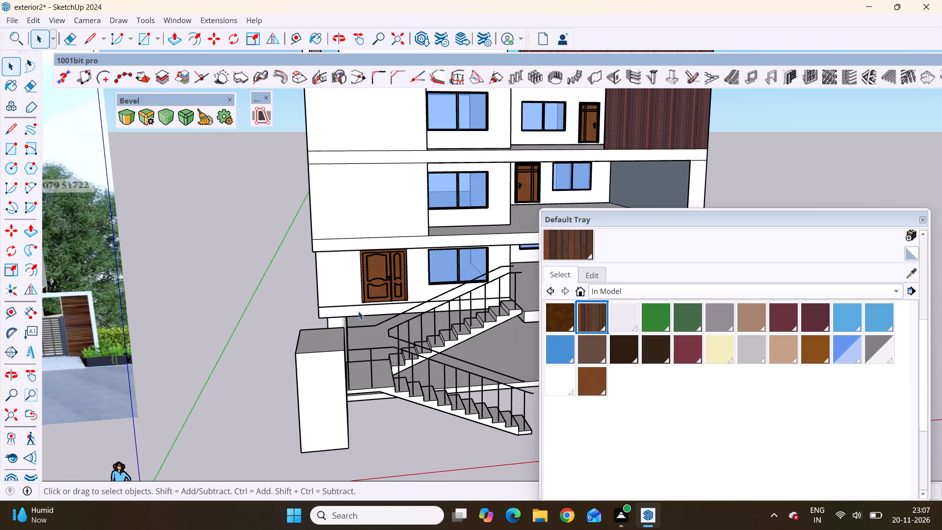
scroll(302, 294, down, 3)
scroll(357, 316, up, 3)
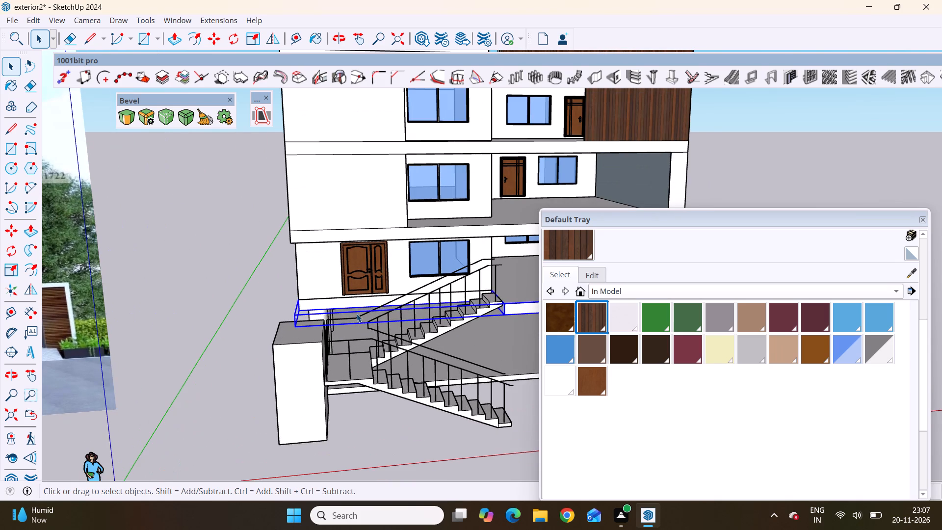
click(357, 304)
double_click(357, 301)
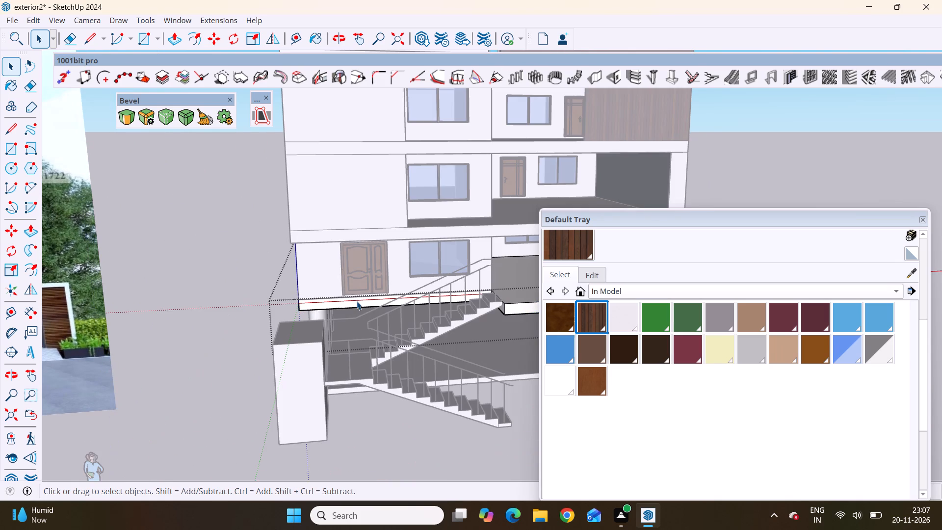
click(357, 300)
scroll(357, 300, down, 5)
scroll(357, 300, up, 7)
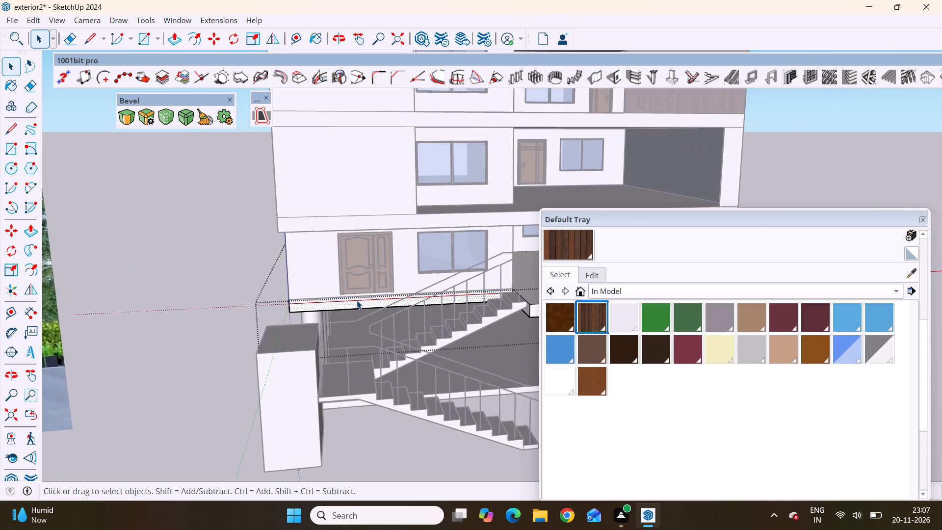
scroll(357, 300, down, 8)
scroll(366, 296, up, 9)
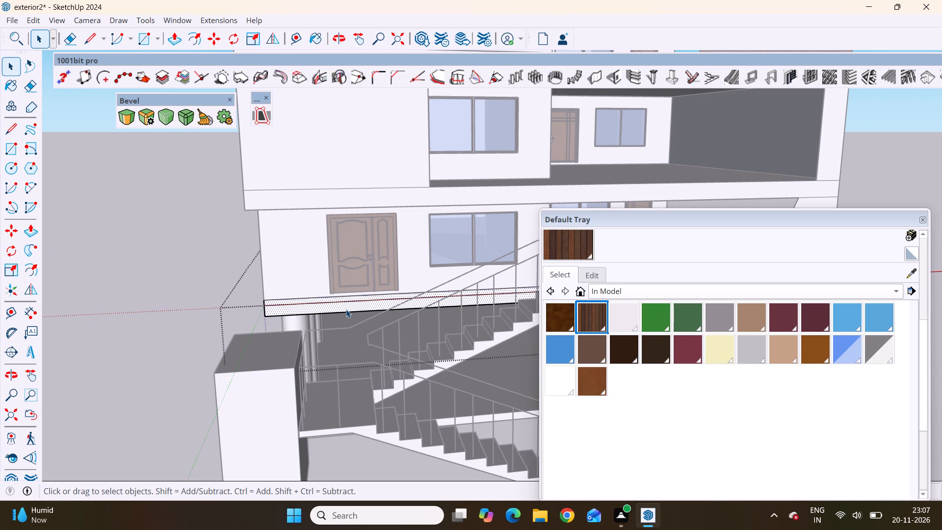
key(p)
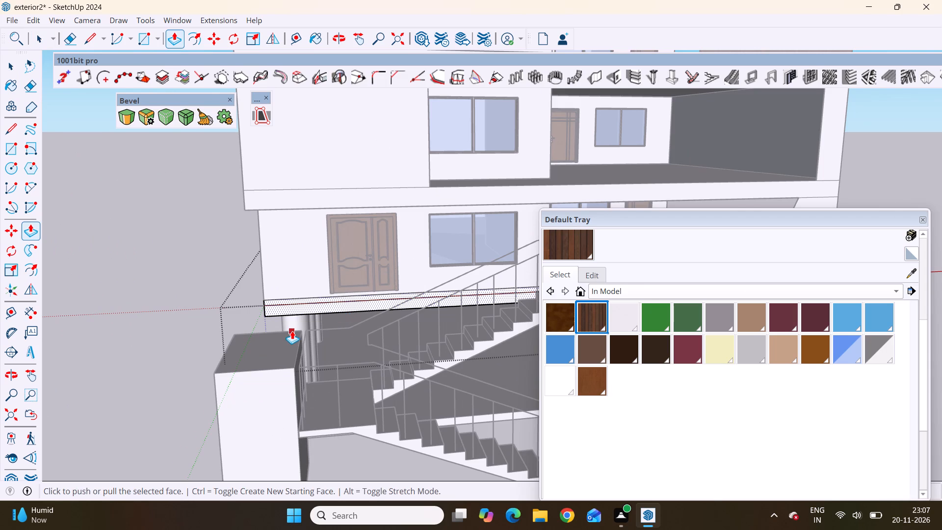
scroll(292, 331, up, 10)
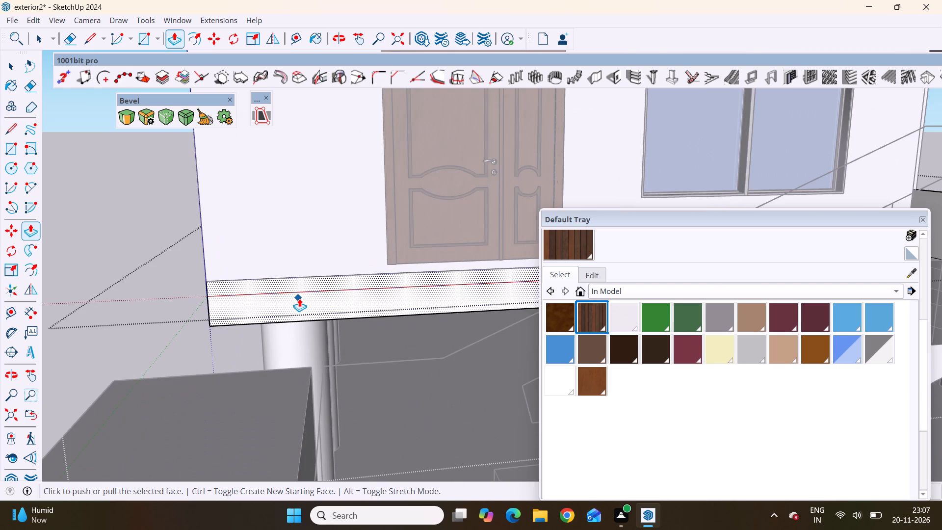
click(299, 299)
scroll(315, 271, down, 9)
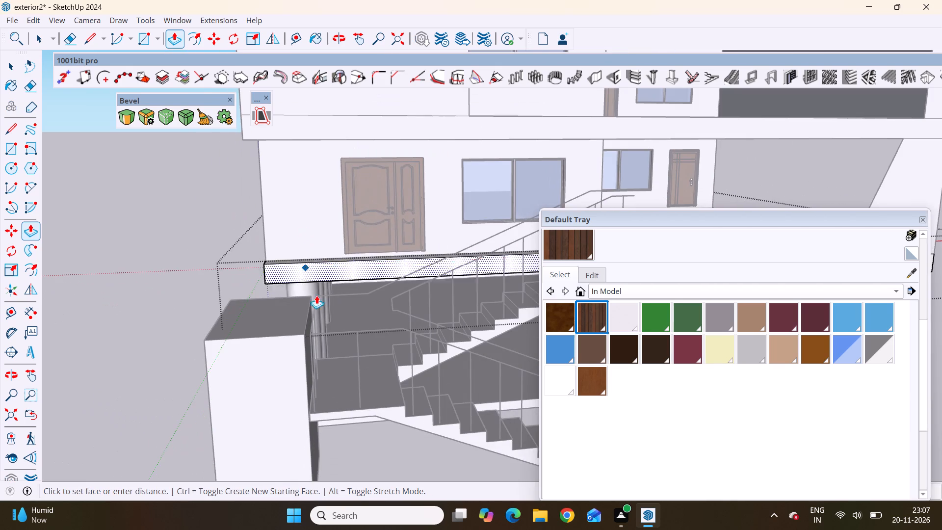
scroll(312, 230, down, 8)
middle_drag(345, 265, 341, 318)
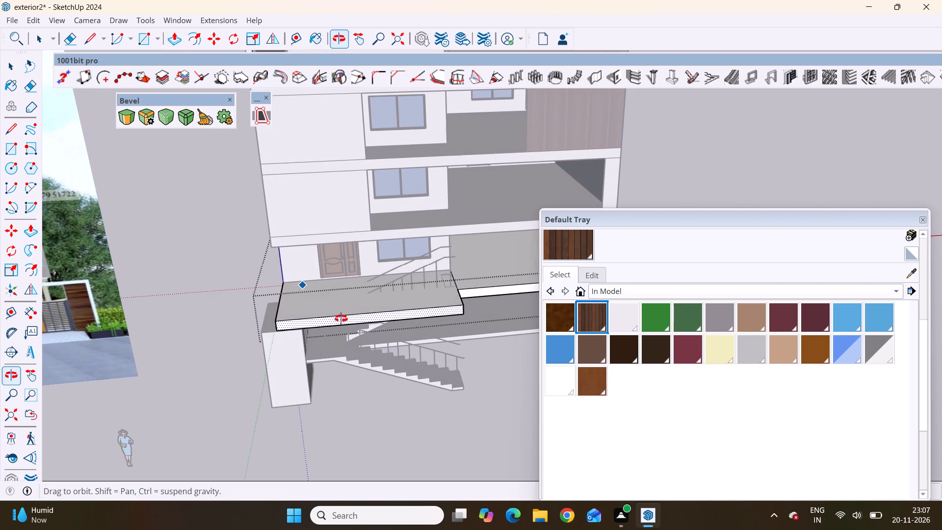
middle_drag(341, 318, 341, 319)
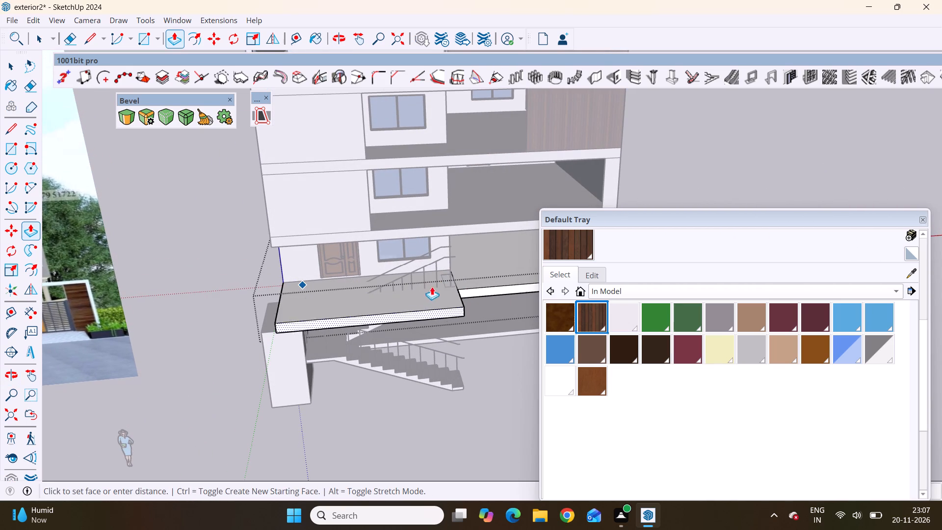
scroll(373, 274, up, 5)
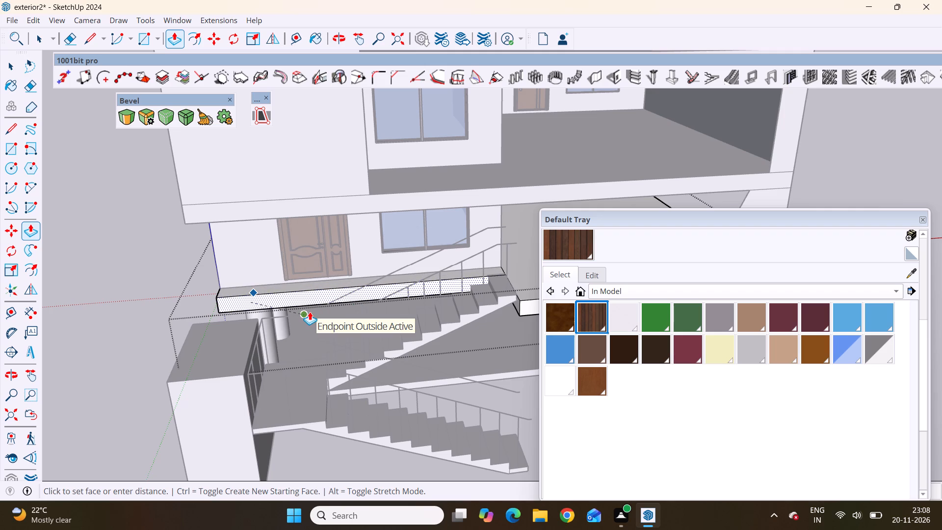
scroll(310, 312, down, 4)
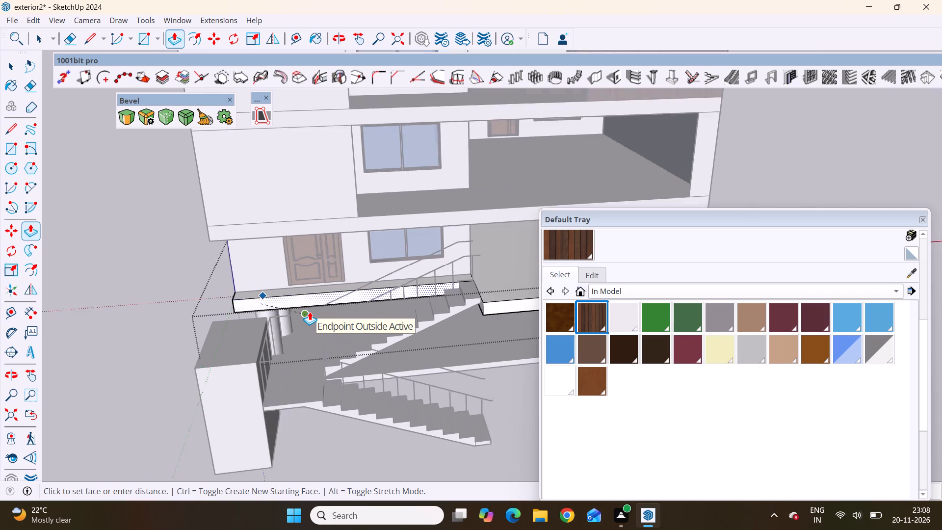
scroll(310, 312, down, 2)
middle_drag(309, 312, 413, 251)
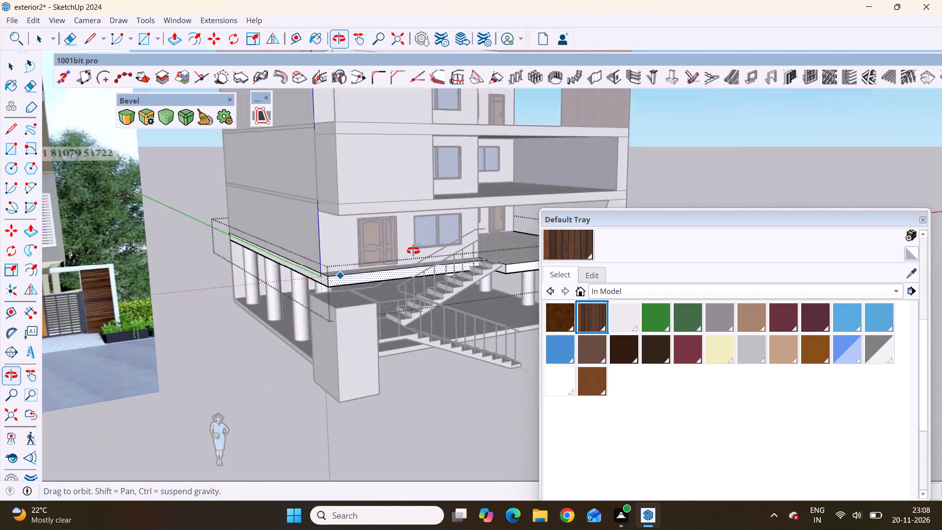
middle_drag(413, 251, 377, 264)
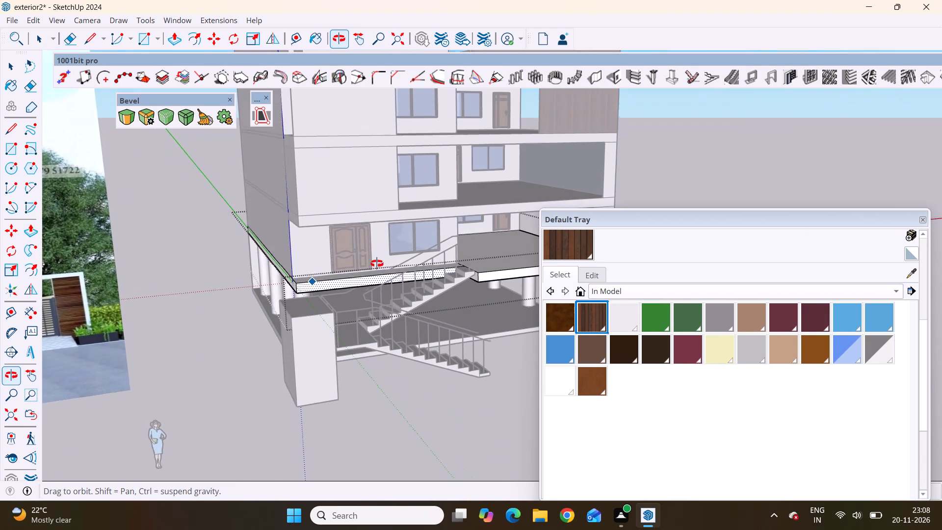
middle_drag(377, 264, 376, 267)
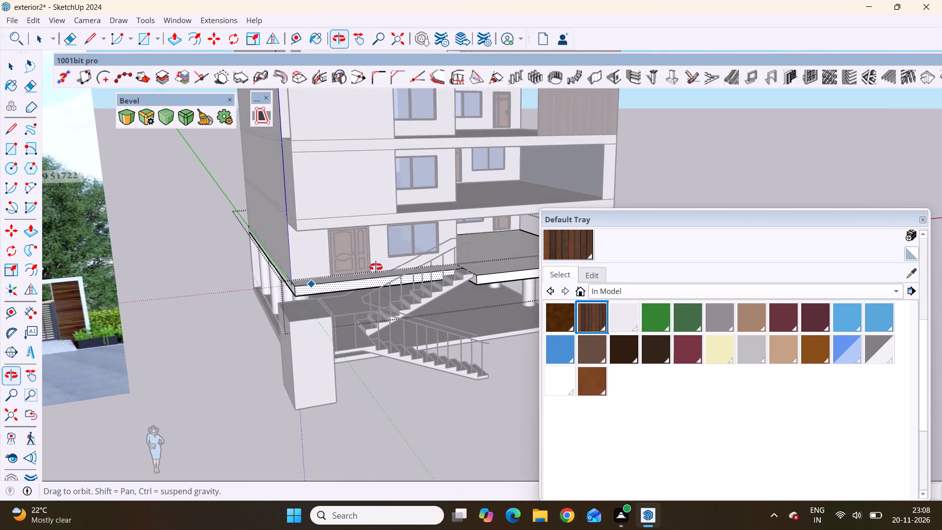
middle_drag(376, 267, 314, 289)
scroll(314, 289, up, 1)
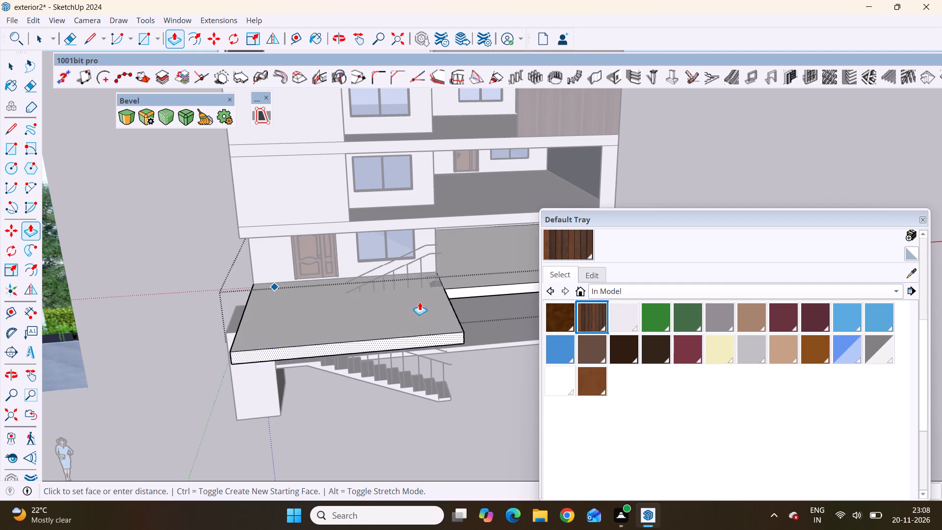
scroll(439, 286, up, 3)
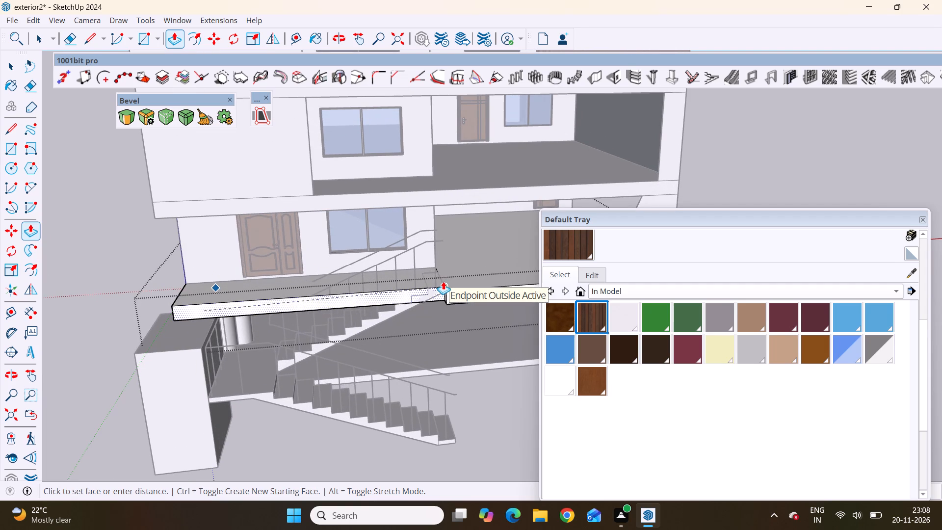
scroll(443, 281, up, 5)
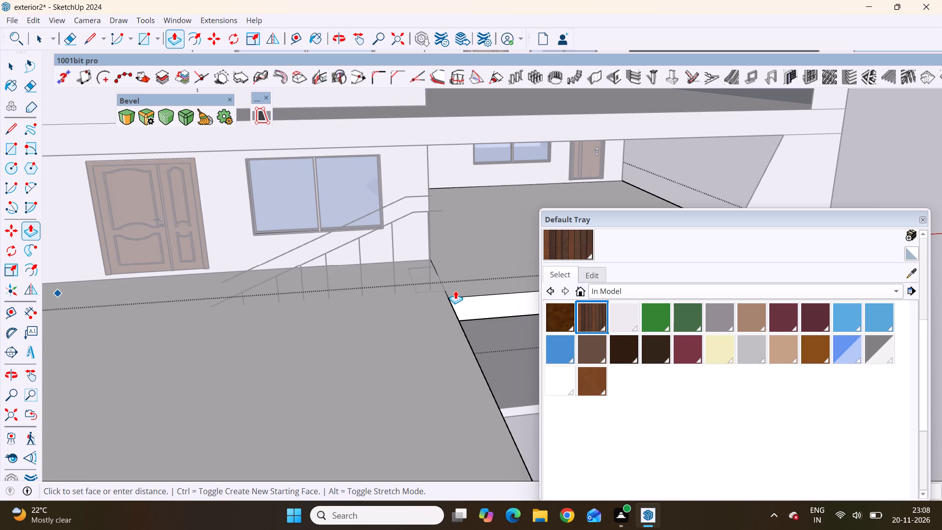
click(446, 297)
scroll(378, 240, down, 5)
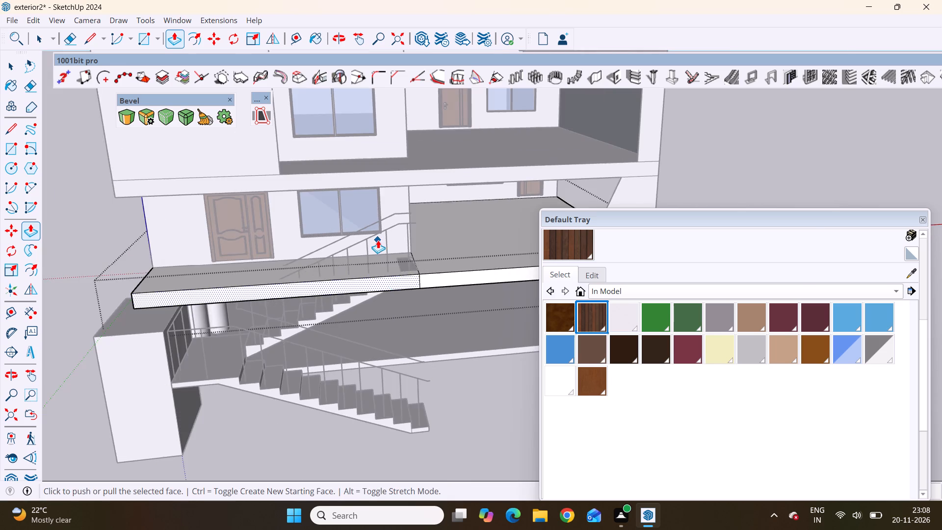
middle_drag(407, 298, 409, 302)
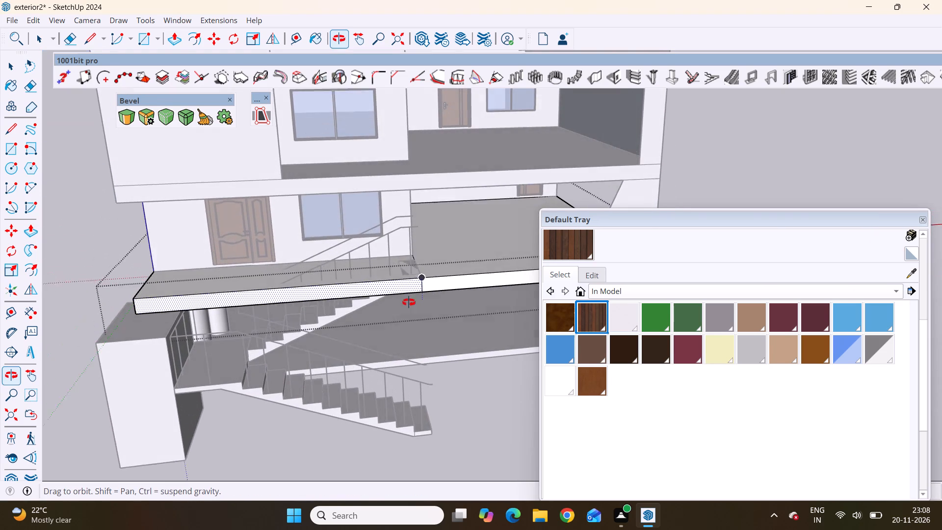
middle_drag(409, 302, 409, 307)
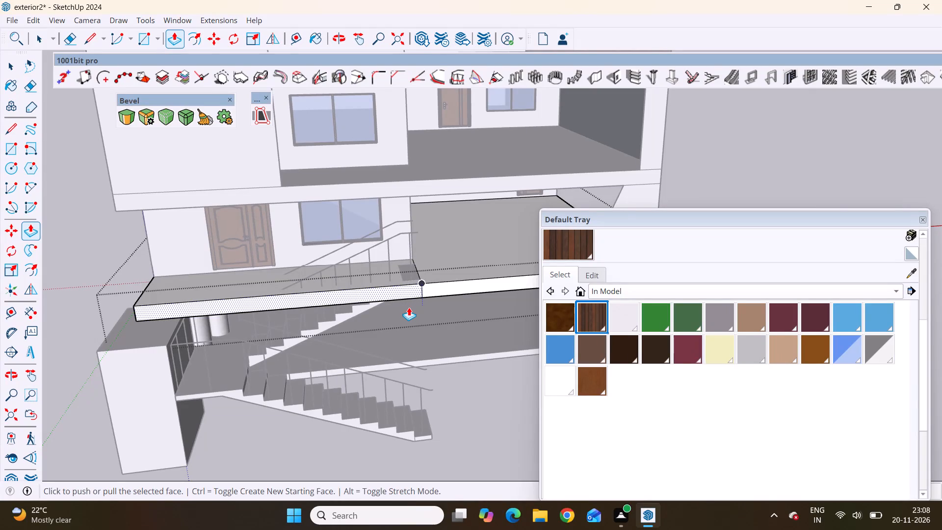
scroll(409, 307, down, 6)
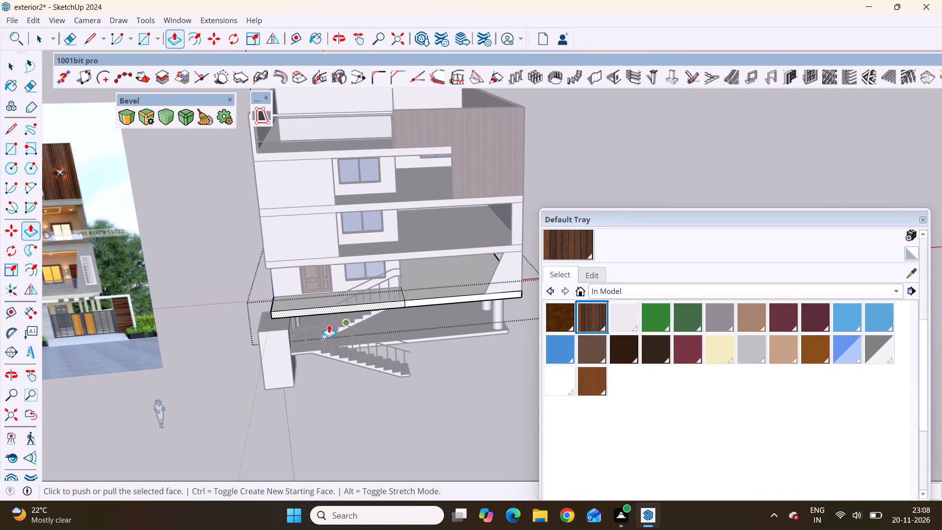
scroll(320, 325, down, 8)
middle_drag(388, 357, 373, 267)
scroll(329, 288, up, 2)
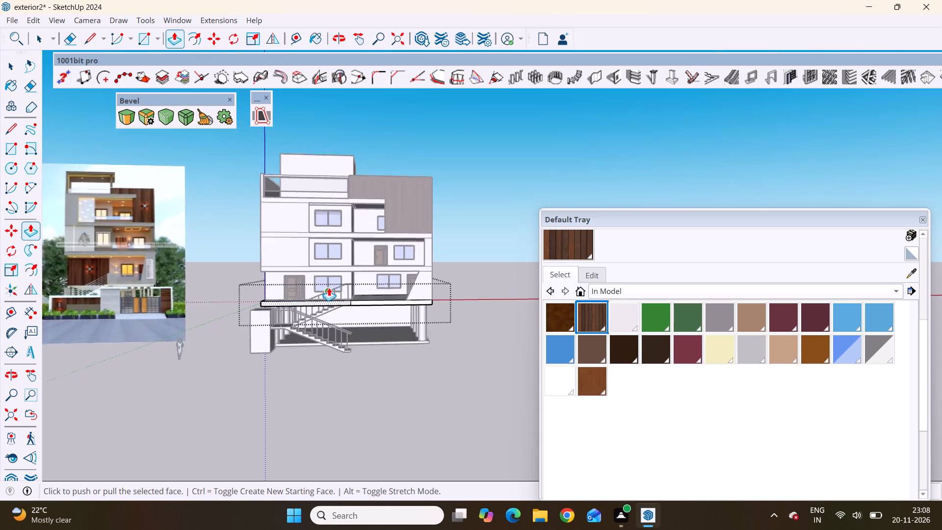
scroll(329, 288, up, 8)
key(space)
scroll(341, 273, down, 5)
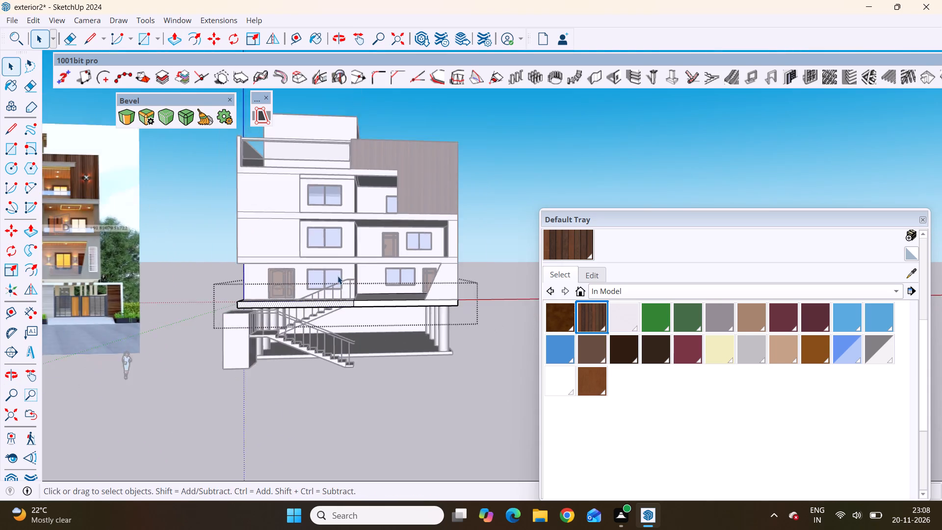
scroll(338, 276, down, 2)
click(458, 253)
Examine the extended entrance slab and the front staircase from above and below, alongside the reference facade image.
scroll(354, 347, down, 1)
middle_drag(338, 336, 312, 415)
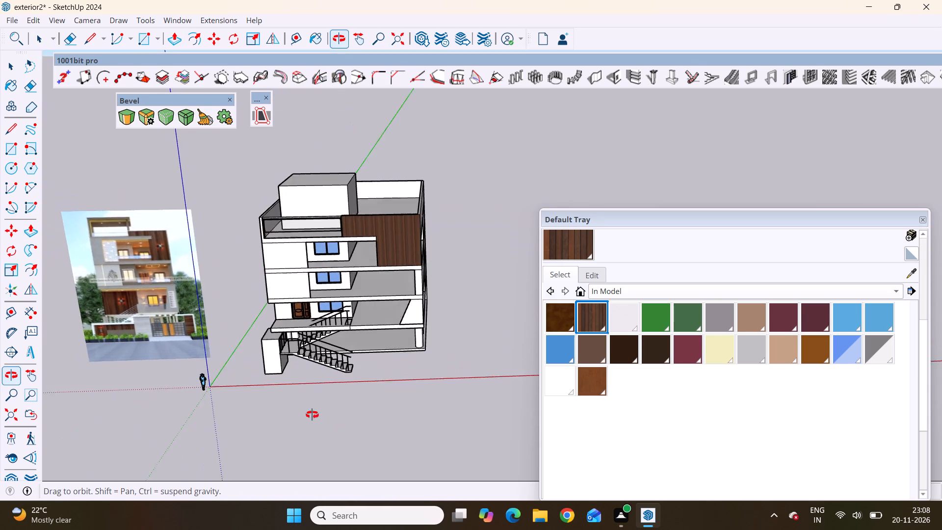
middle_drag(312, 415, 328, 407)
scroll(314, 358, up, 9)
scroll(350, 338, down, 3)
middle_drag(358, 338, 419, 328)
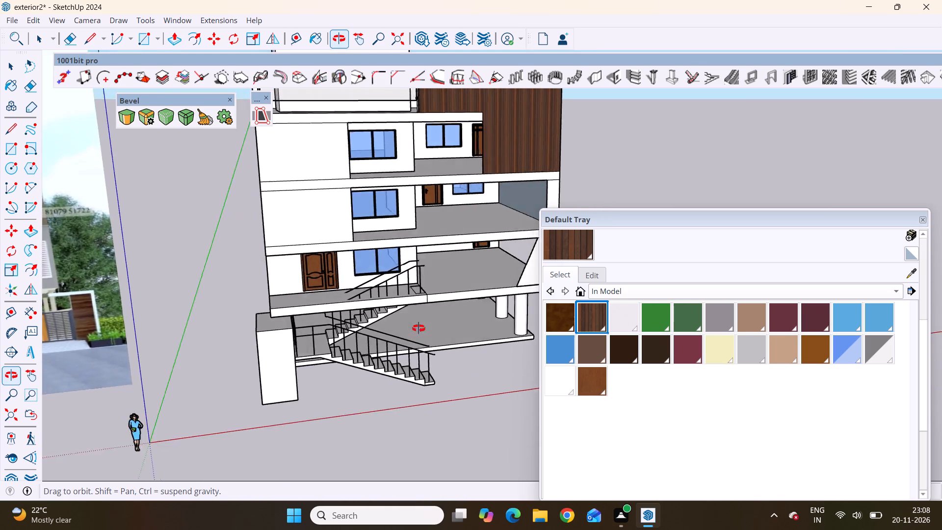
middle_drag(419, 328, 329, 343)
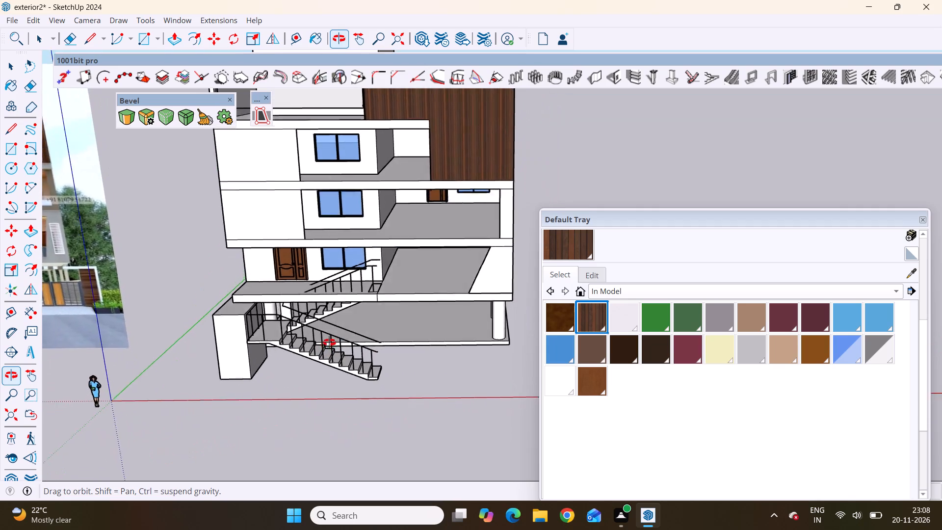
middle_drag(329, 343, 405, 230)
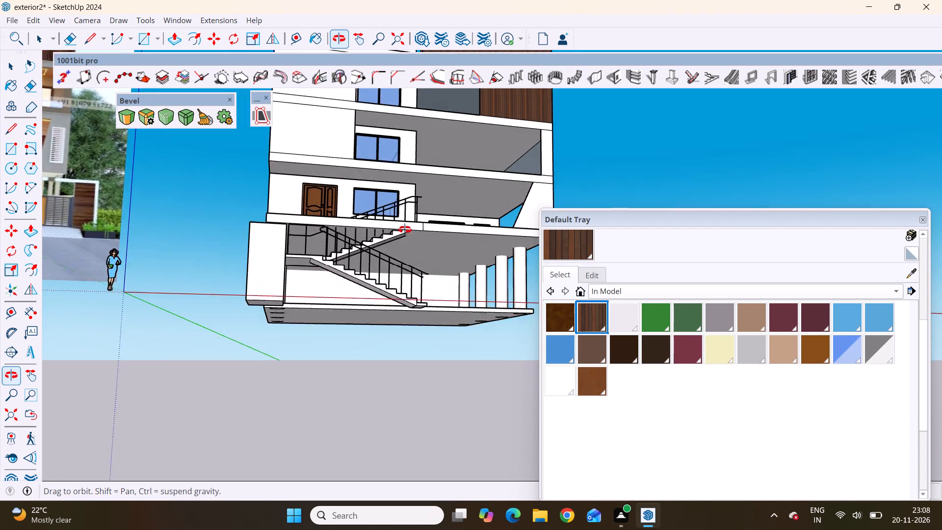
middle_drag(405, 230, 368, 342)
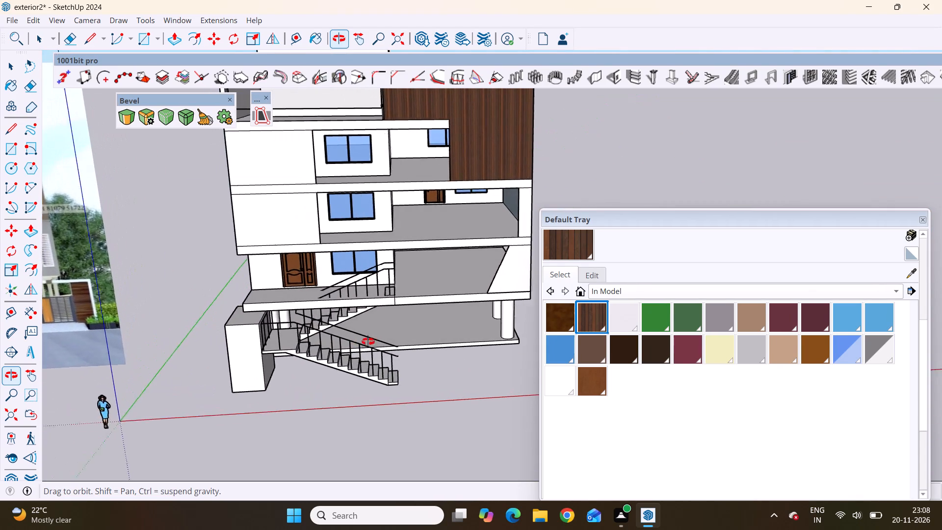
middle_drag(368, 342, 381, 340)
scroll(334, 340, up, 8)
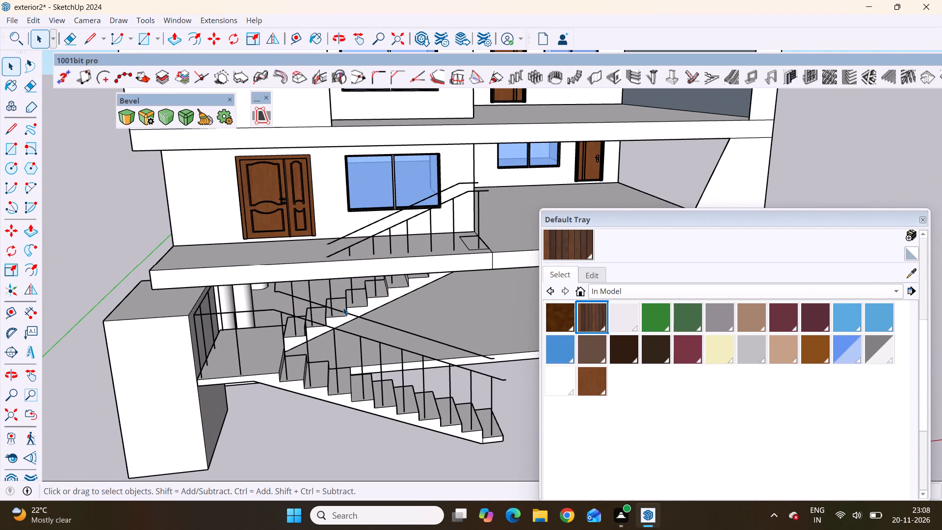
click(343, 307)
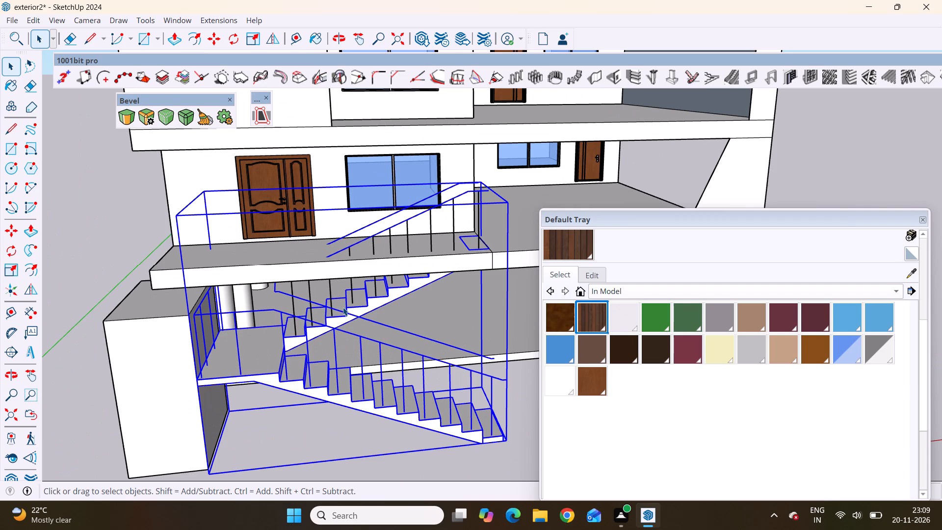
scroll(343, 307, down, 9)
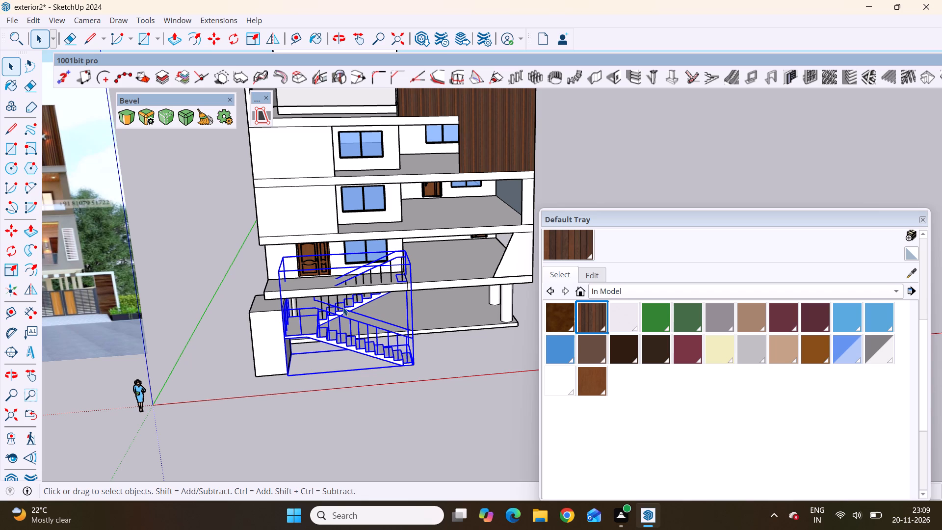
key(space)
scroll(392, 241, down, 3)
scroll(353, 318, down, 6)
click(417, 368)
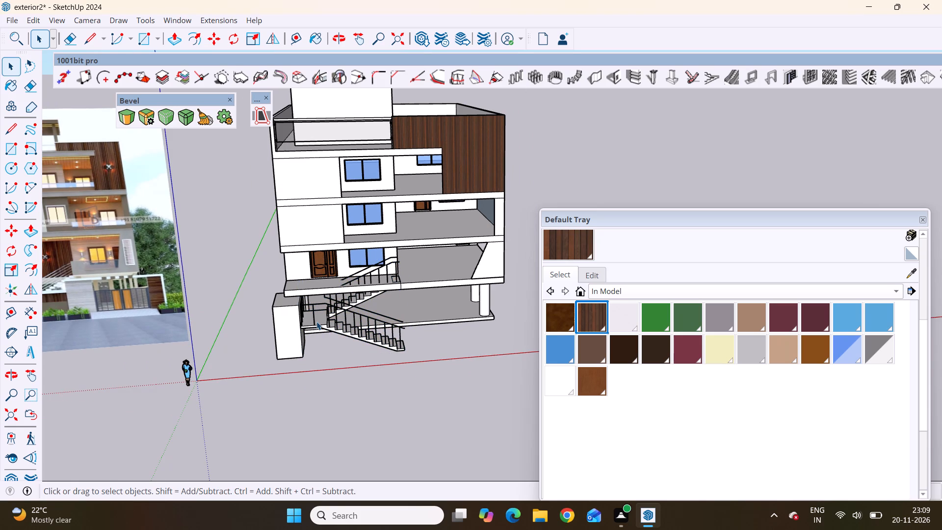
Undo the Push/Pull extension of the floor slab's front edge below the double entrance door.
key(ctrl+z)
key(ctrl+z)
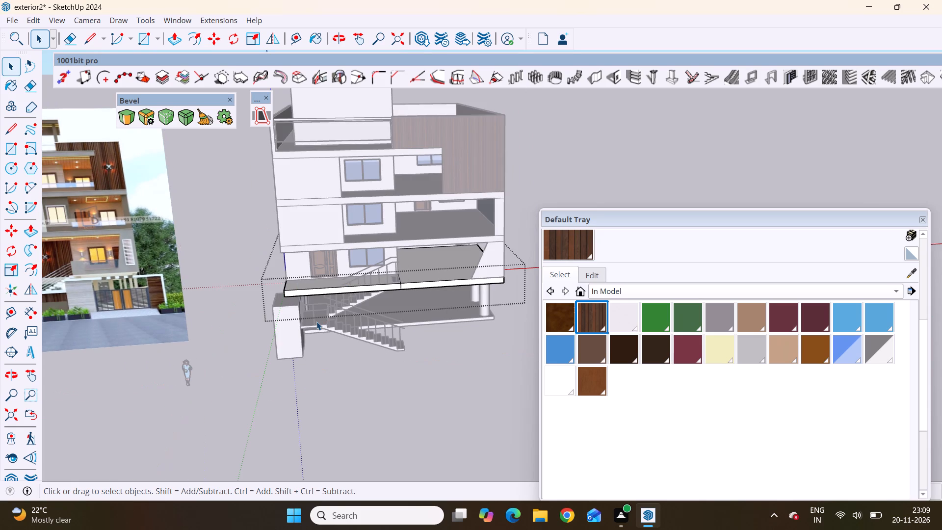
key(ctrl+z)
click(414, 373)
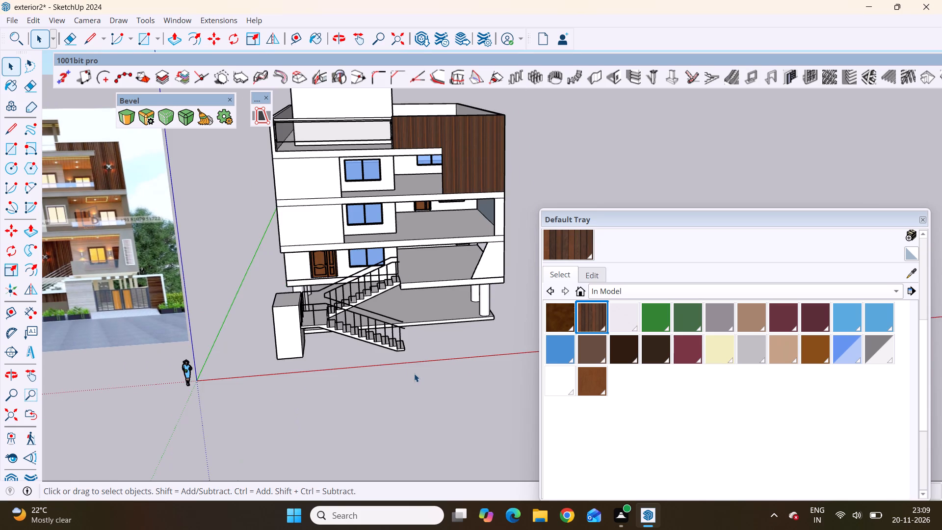
Examine the house model's front elevation, roof and underside, checking the wood-clad wall and the balconies beside the reference image.
scroll(387, 373, down, 3)
middle_drag(362, 339, 447, 411)
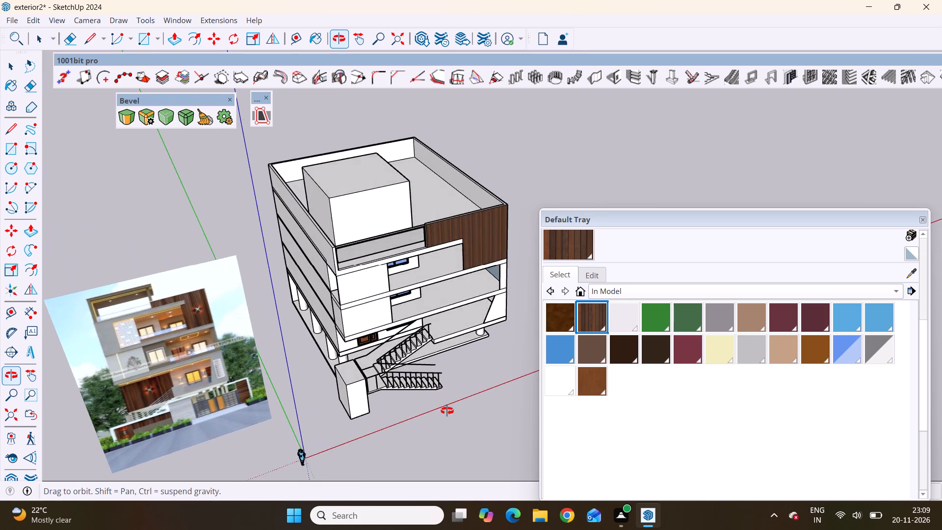
middle_drag(447, 411, 335, 205)
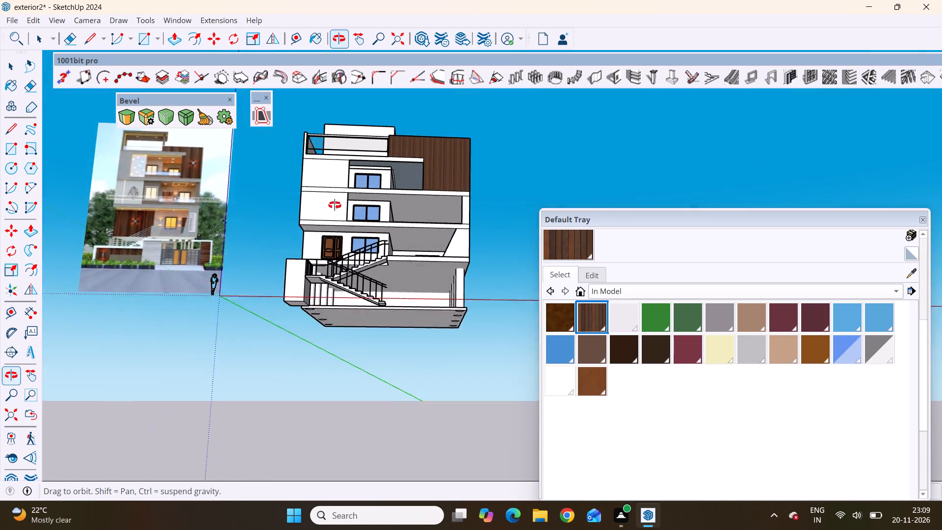
middle_drag(335, 205, 325, 274)
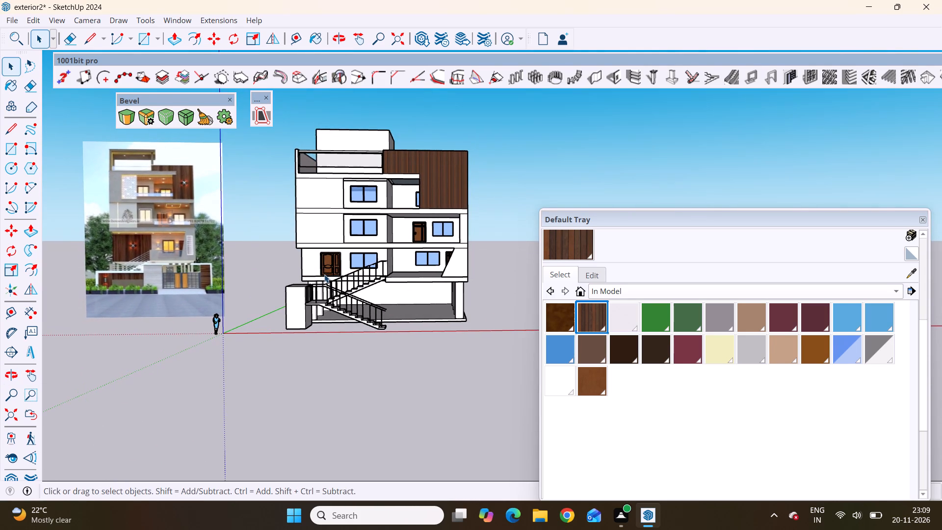
click(440, 393)
scroll(422, 197, up, 15)
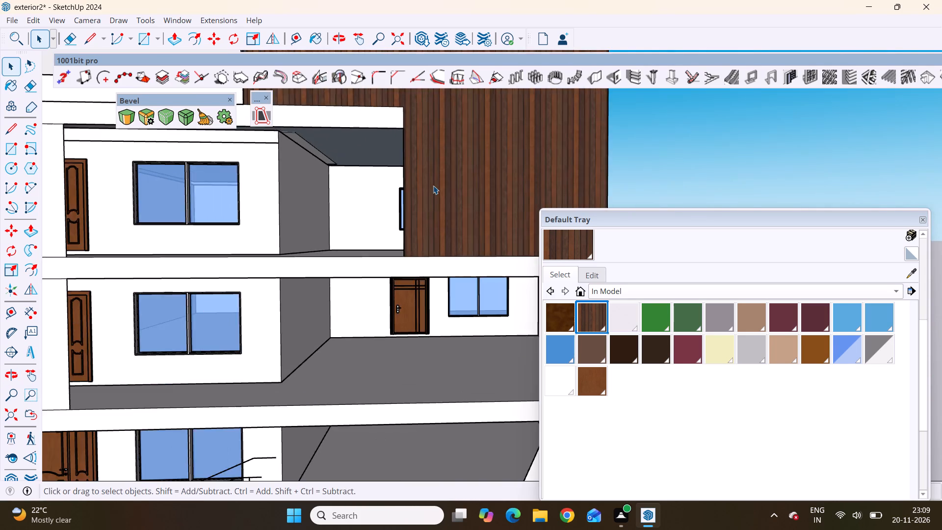
scroll(433, 185, up, 5)
scroll(433, 185, down, 16)
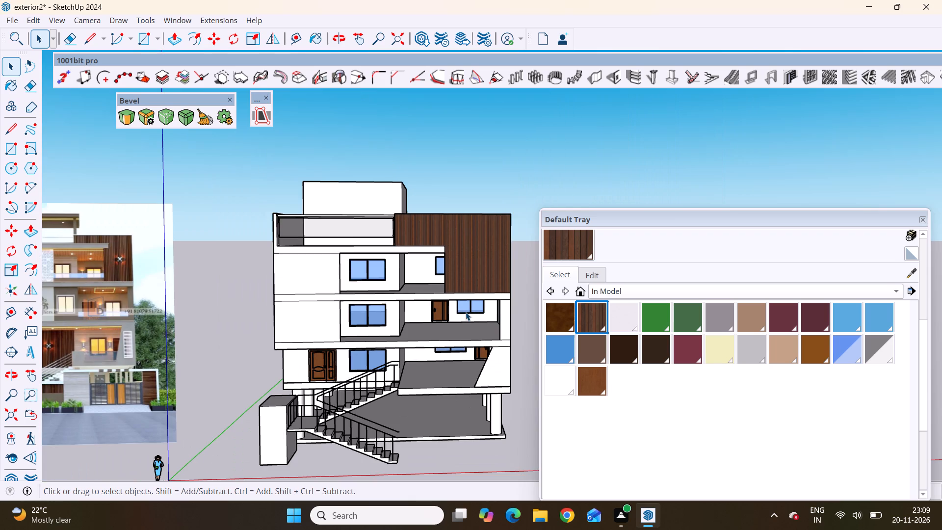
scroll(466, 312, down, 3)
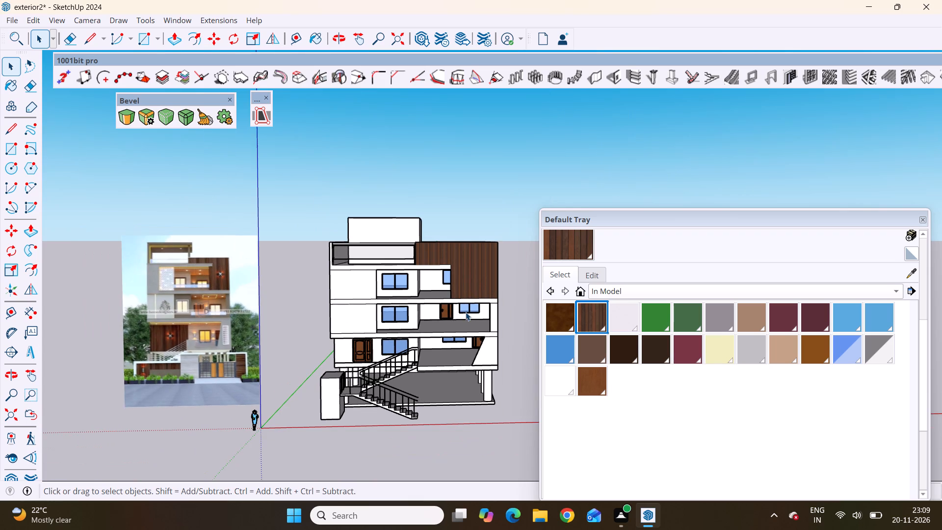
Examine the patterned jali screen on the upper balcony in the reference facade image and compare it with the model.
scroll(166, 279, up, 4)
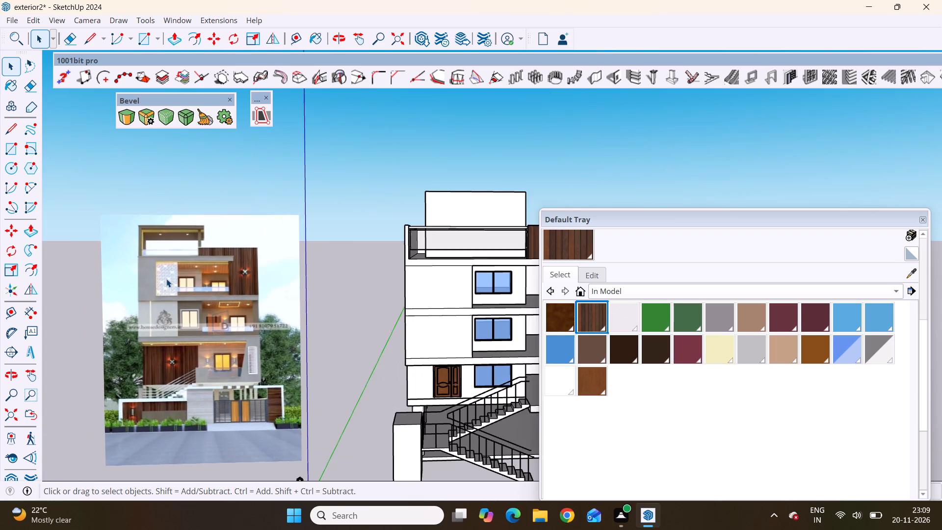
scroll(166, 279, up, 19)
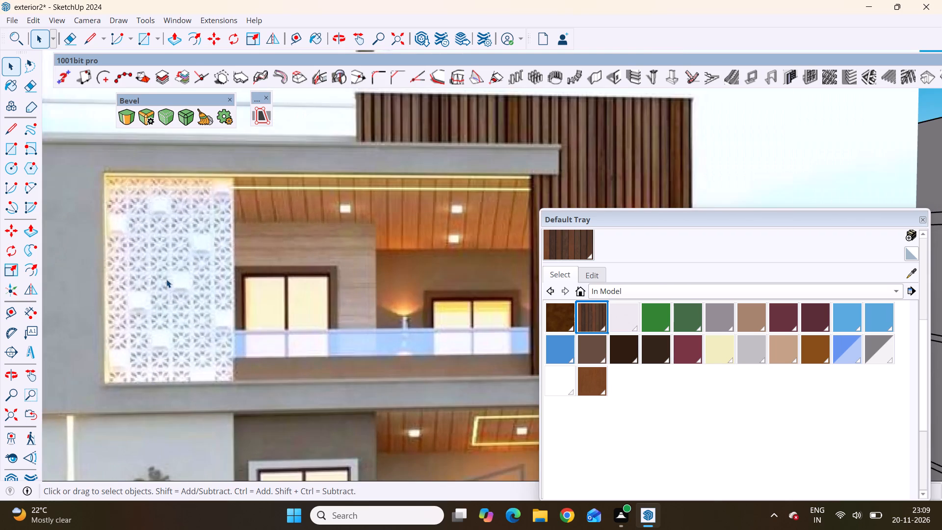
scroll(166, 279, down, 14)
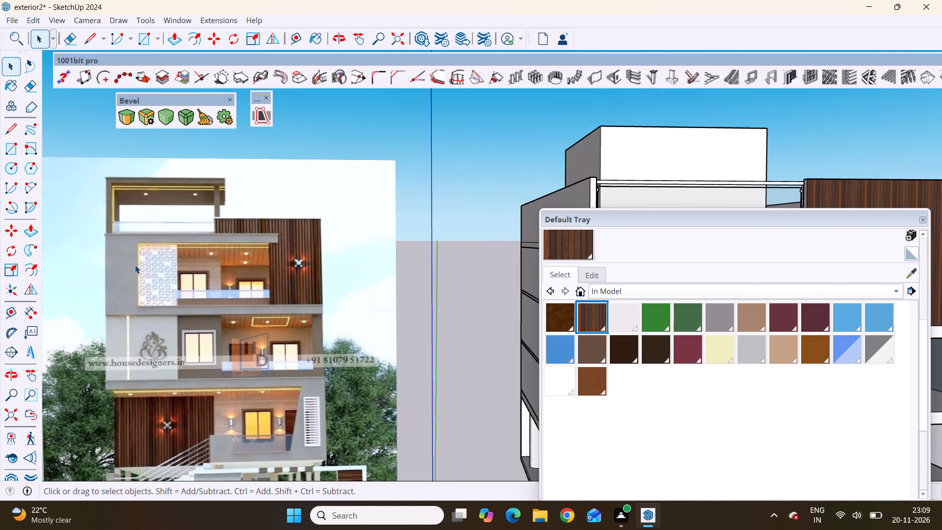
scroll(135, 265, down, 8)
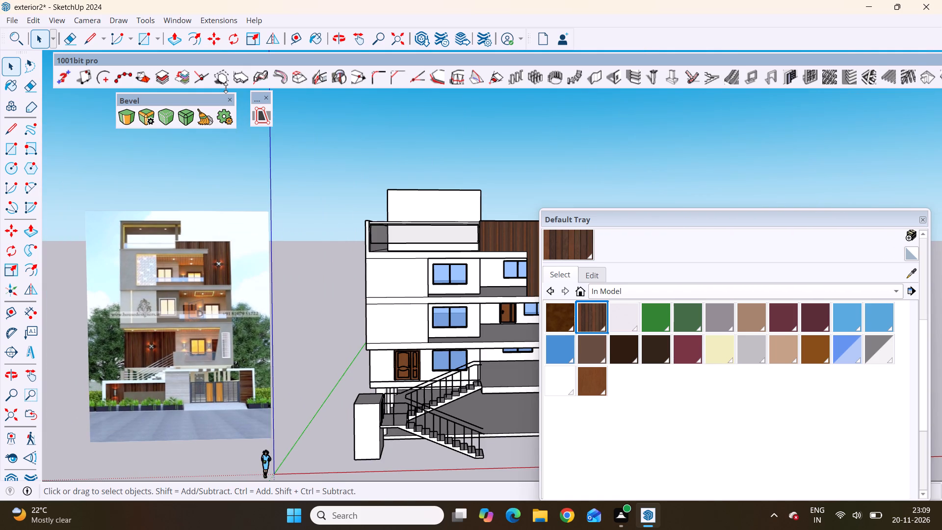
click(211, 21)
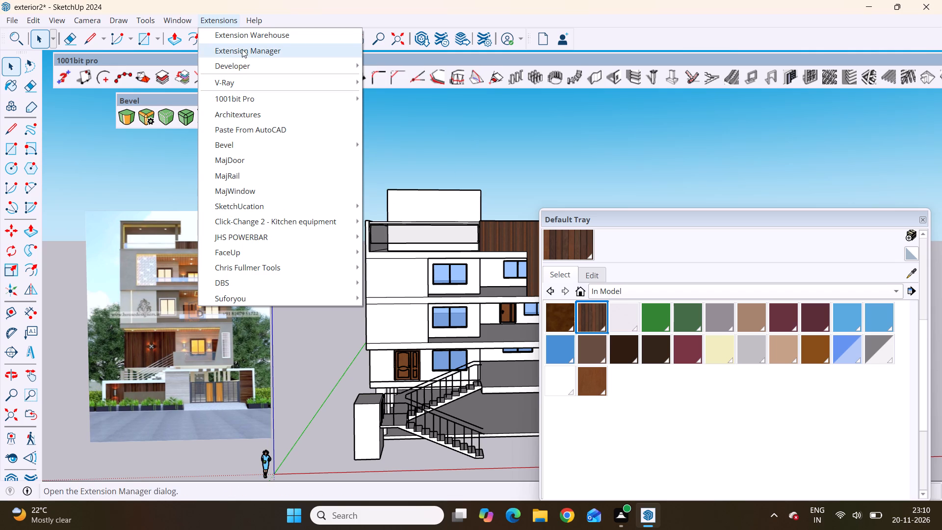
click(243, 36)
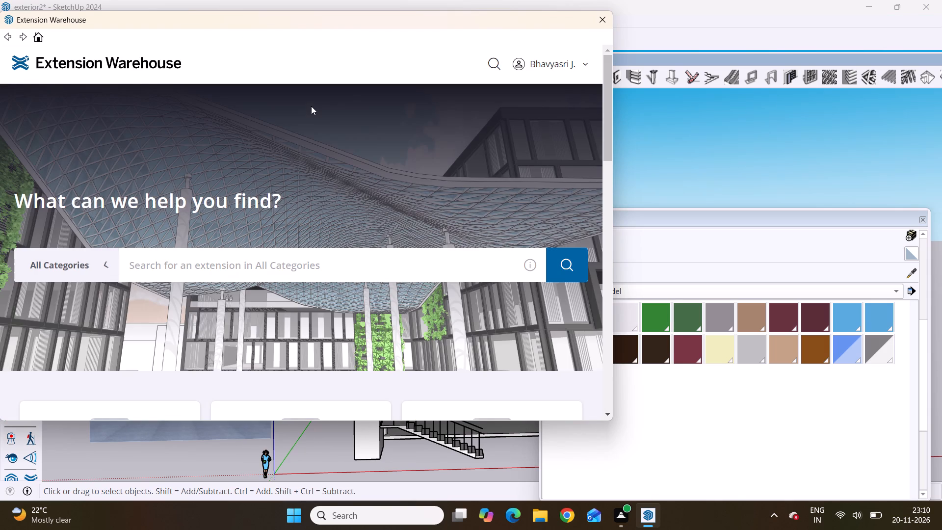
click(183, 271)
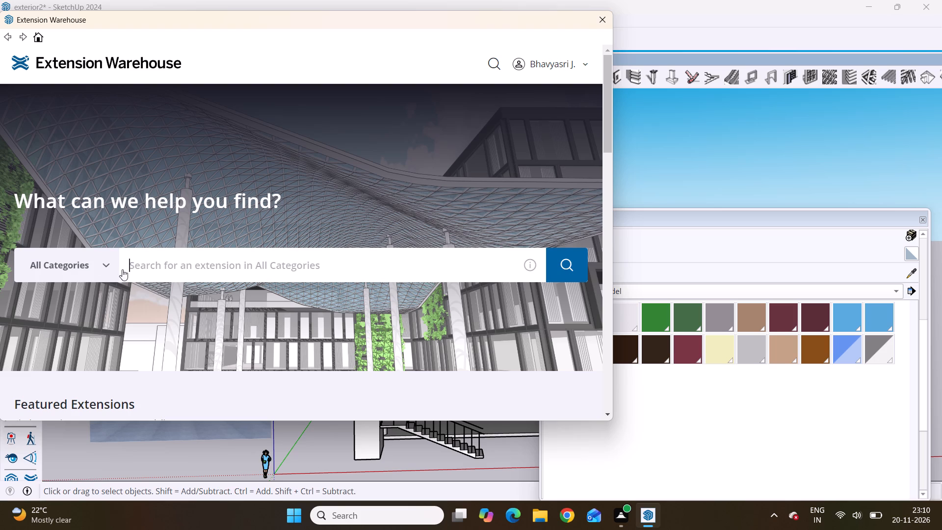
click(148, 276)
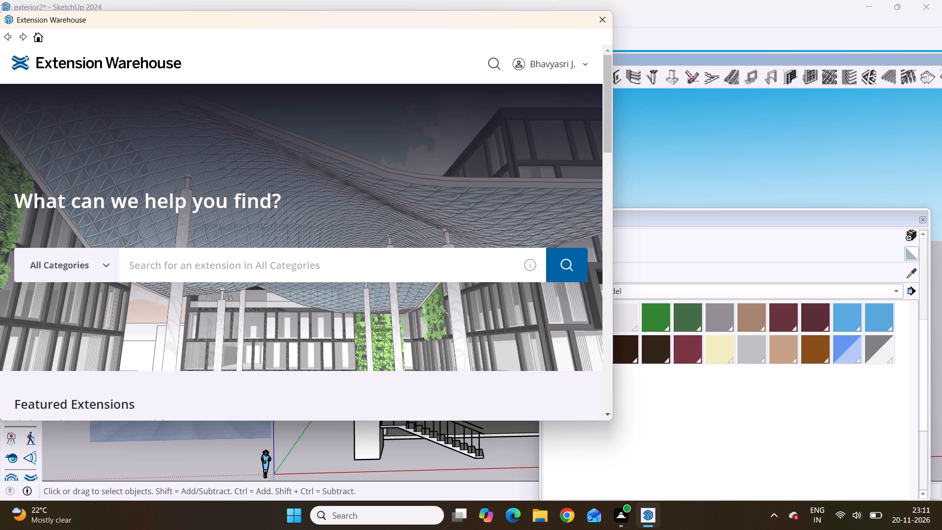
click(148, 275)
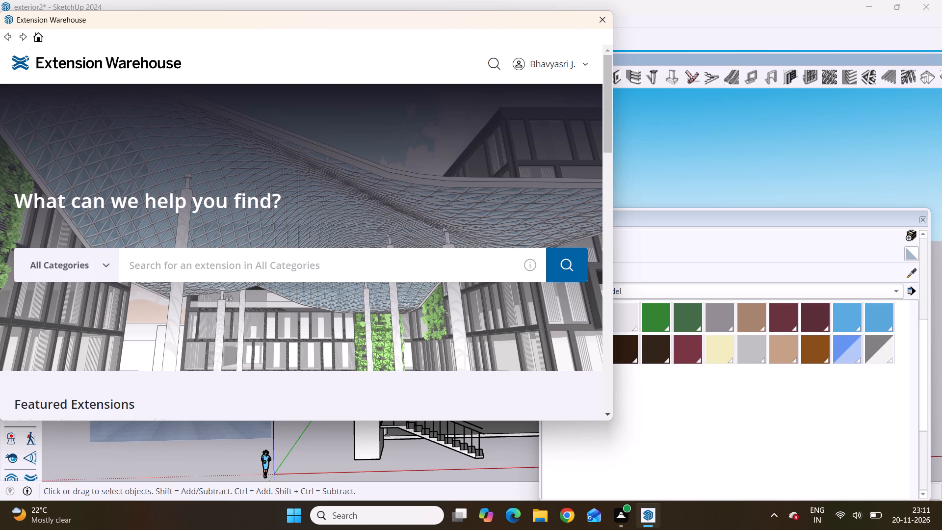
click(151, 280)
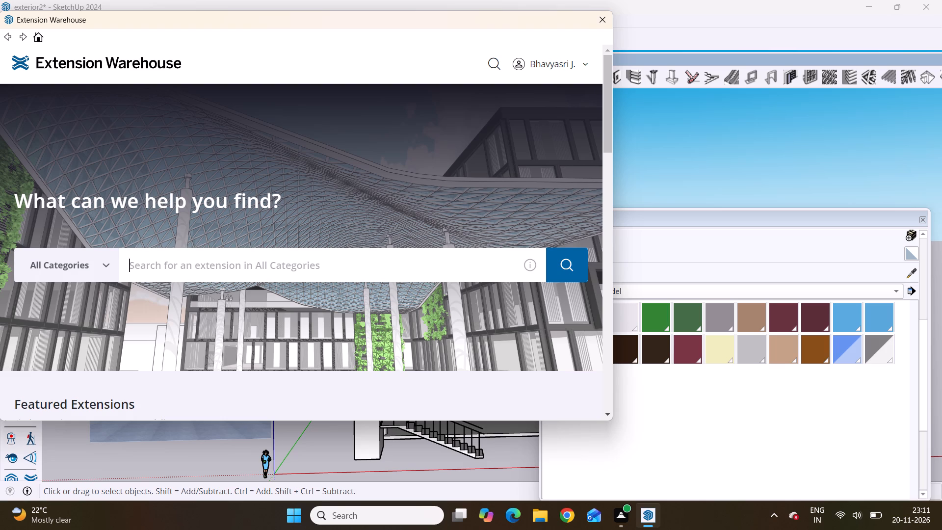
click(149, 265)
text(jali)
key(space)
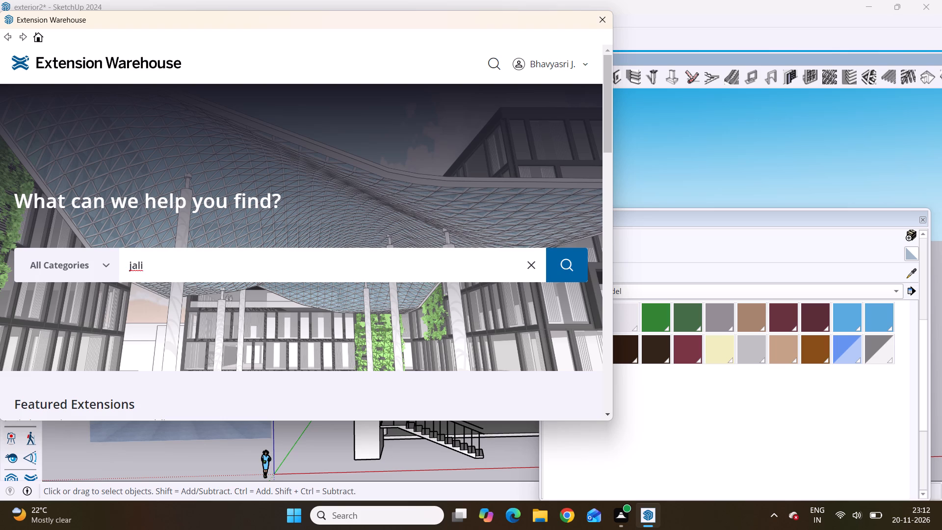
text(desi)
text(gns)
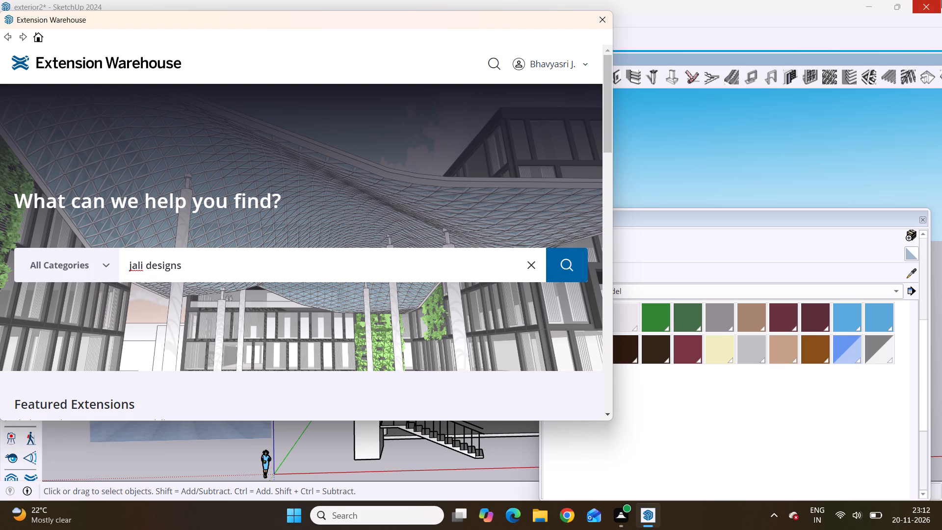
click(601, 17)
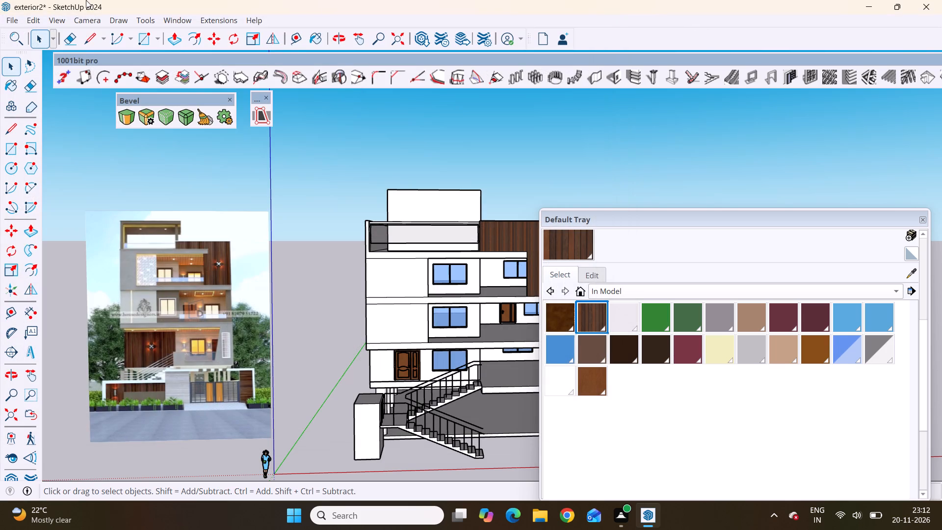
Search the 3D Warehouse for "jali designs".
click(172, 18)
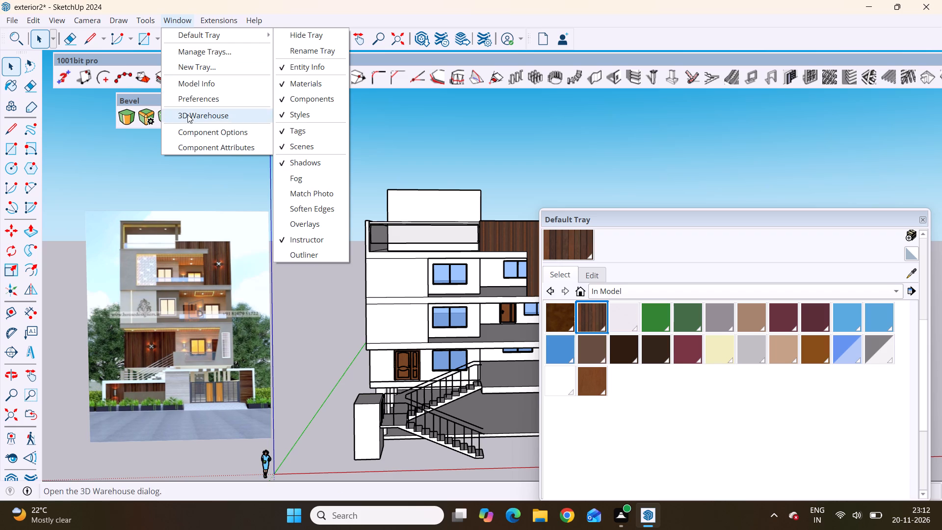
click(187, 114)
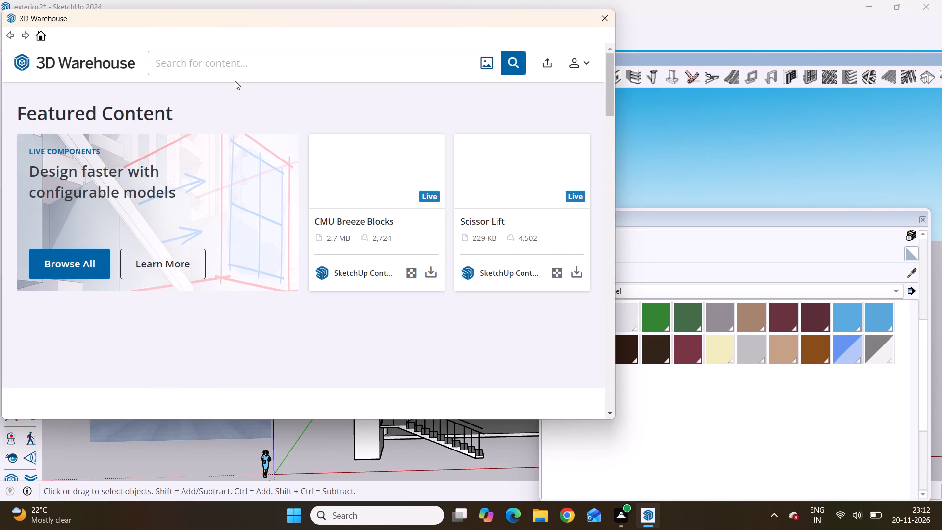
click(231, 63)
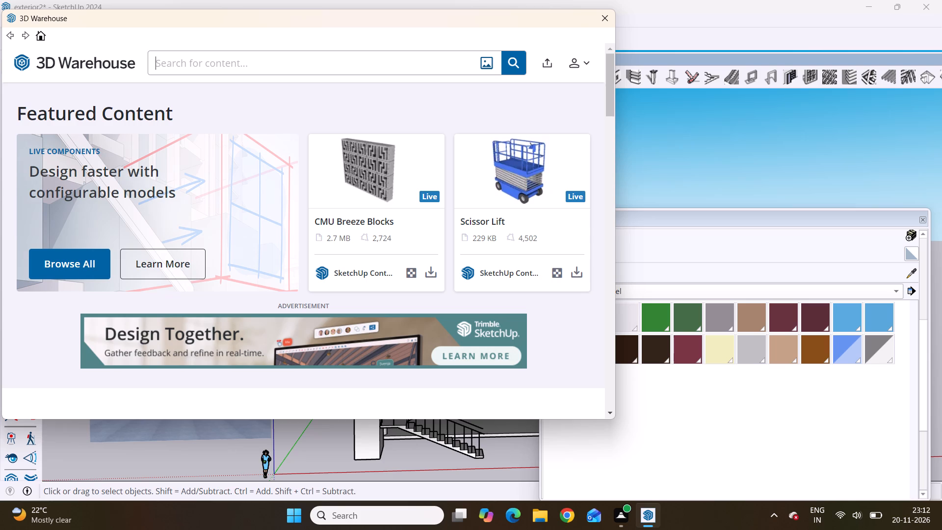
text(jali desi)
key(g)
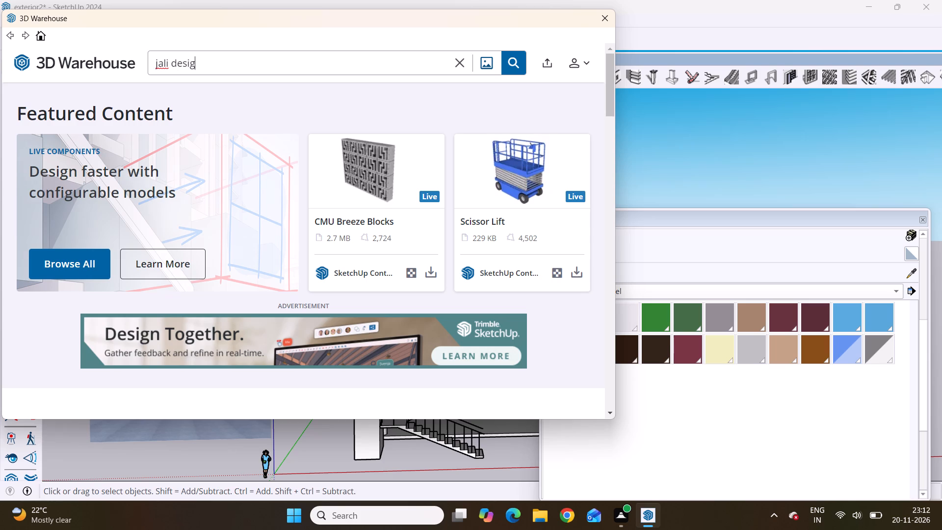
text(ns)
click(509, 68)
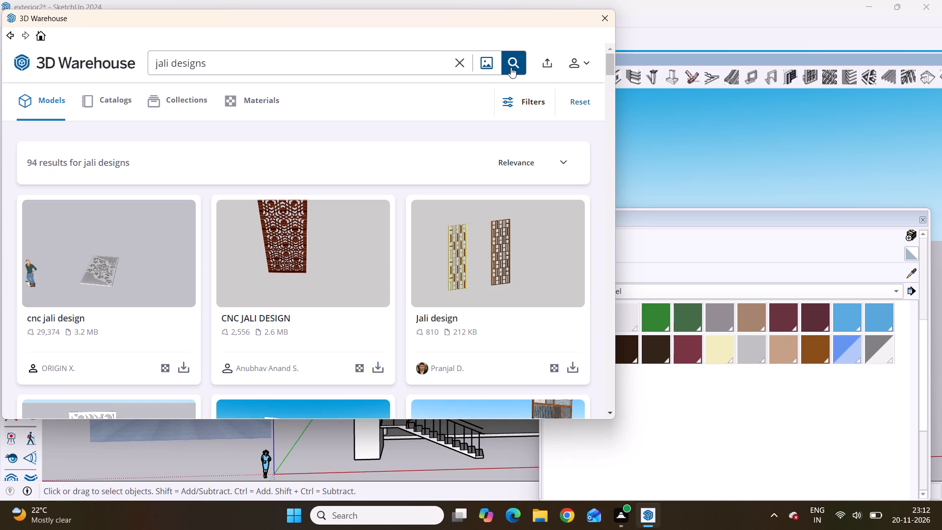
Load the CNC Jali Design with the circular swirl pattern from the results and place it against the house's front facade.
scroll(511, 67, down, 1)
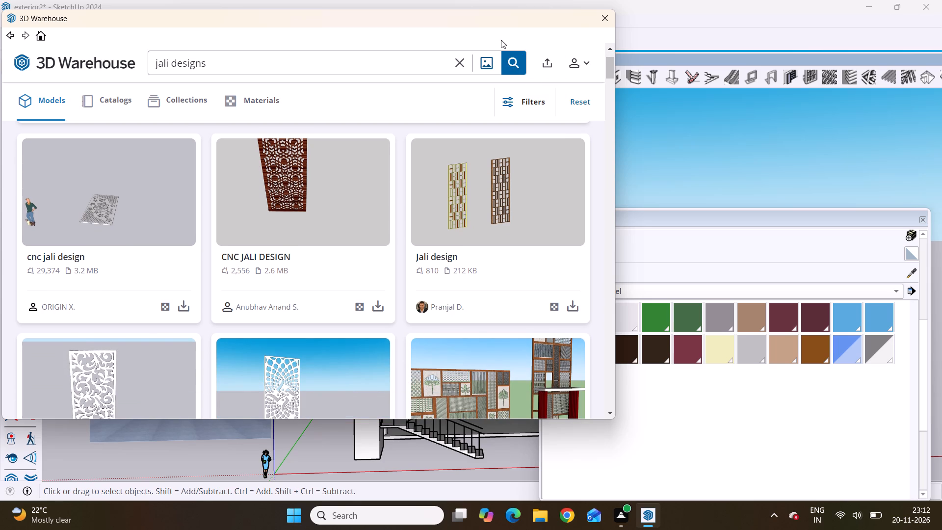
scroll(447, 37, down, 2)
scroll(303, 268, down, 5)
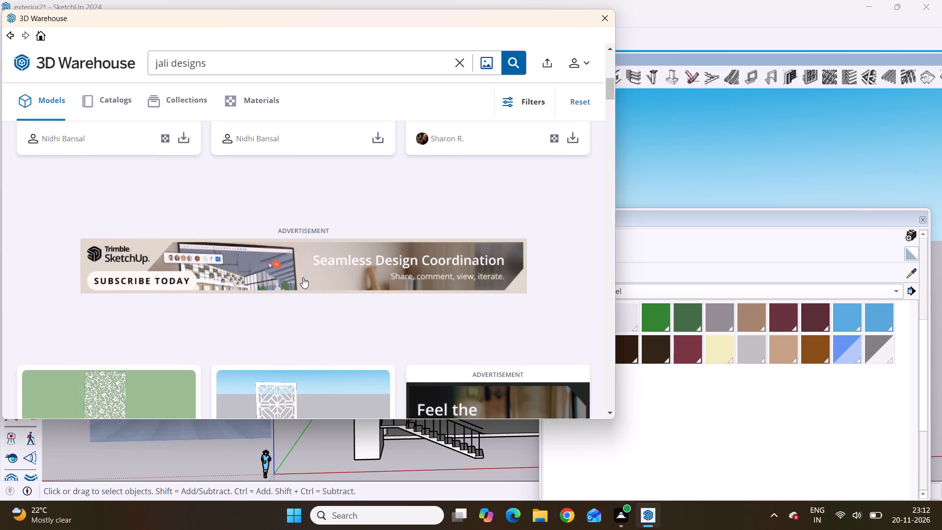
scroll(303, 277, down, 4)
scroll(303, 277, up, 5)
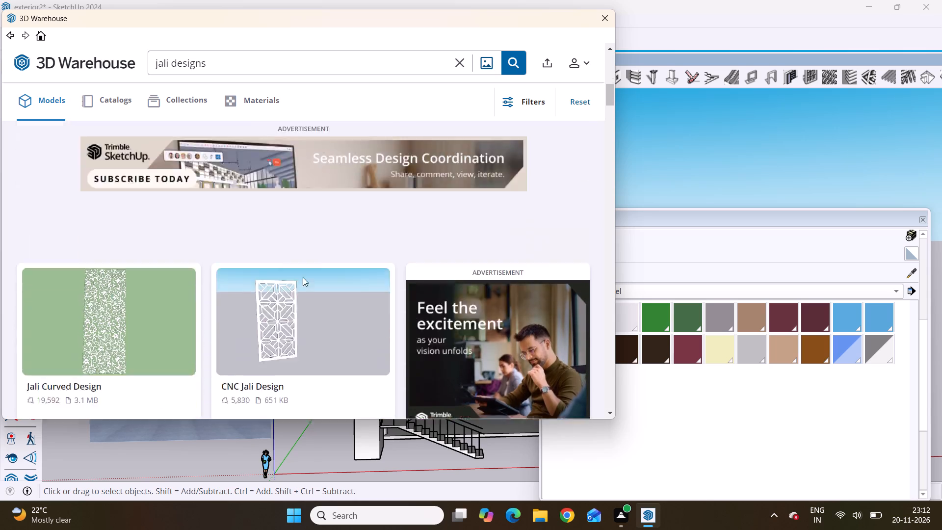
scroll(303, 277, up, 5)
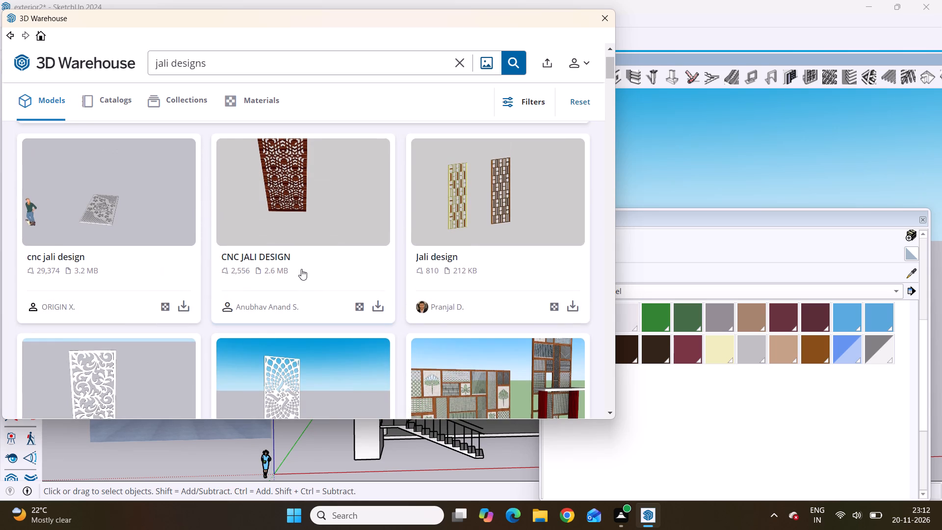
scroll(301, 269, down, 2)
click(378, 386)
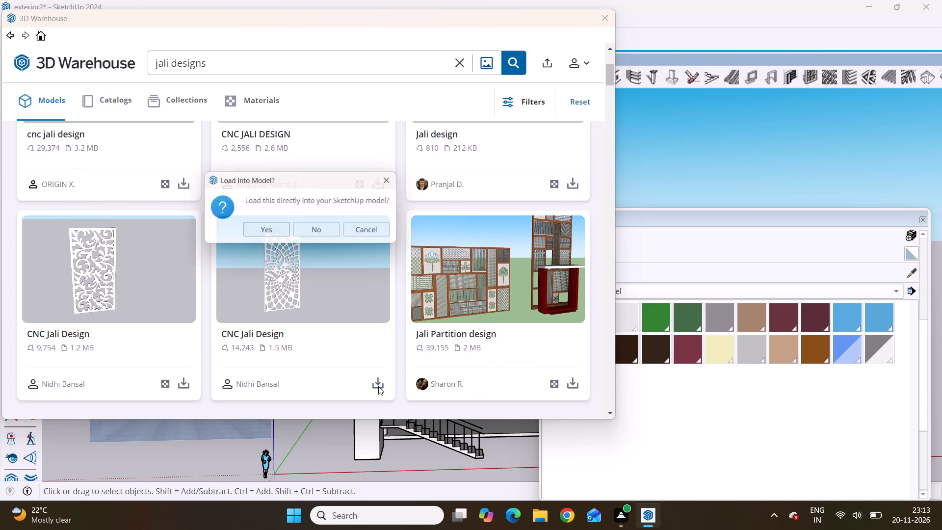
click(267, 236)
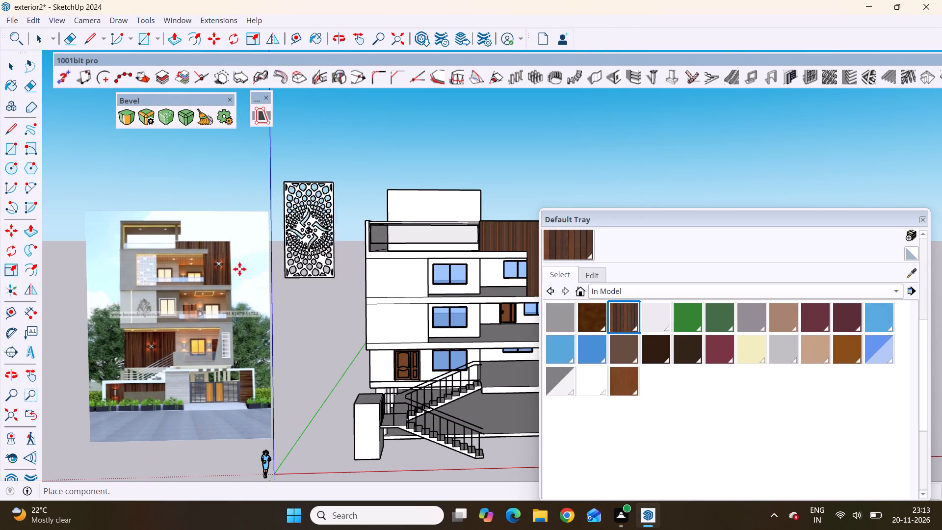
scroll(219, 259, down, 5)
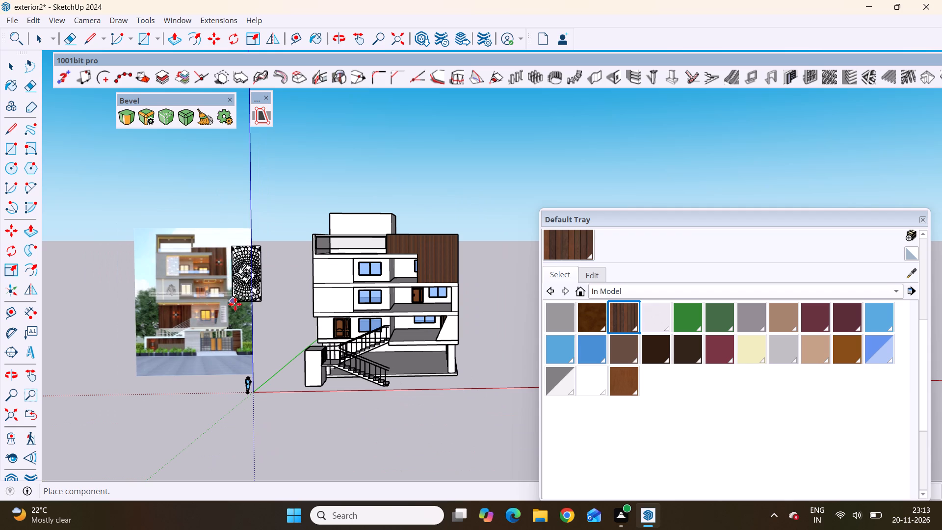
scroll(323, 297, up, 4)
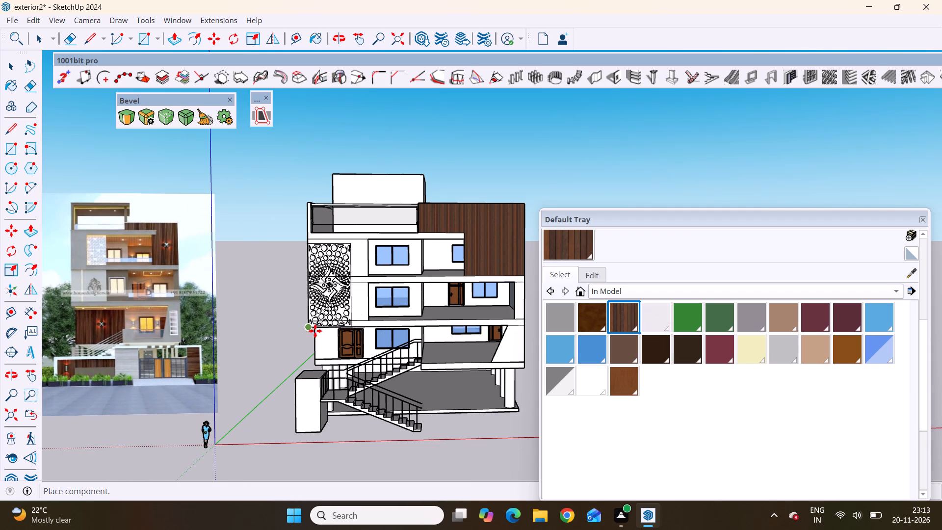
scroll(260, 255, down, 5)
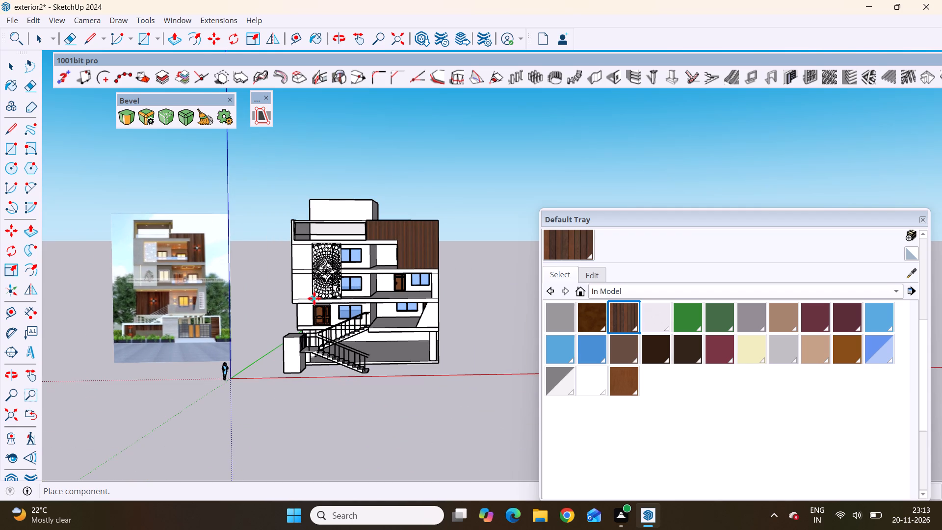
click(313, 298)
key(space)
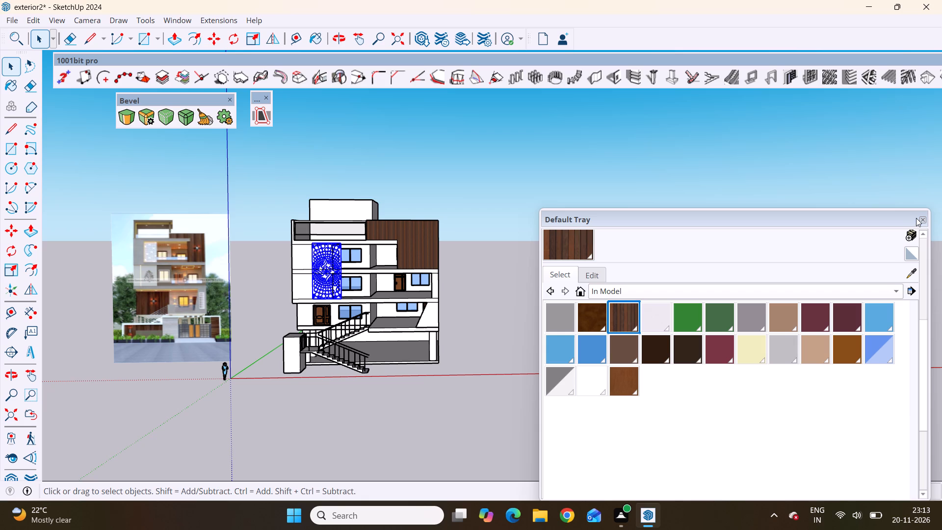
Move the materials tray aside, clear of the house model.
drag(553, 220, 620, 157)
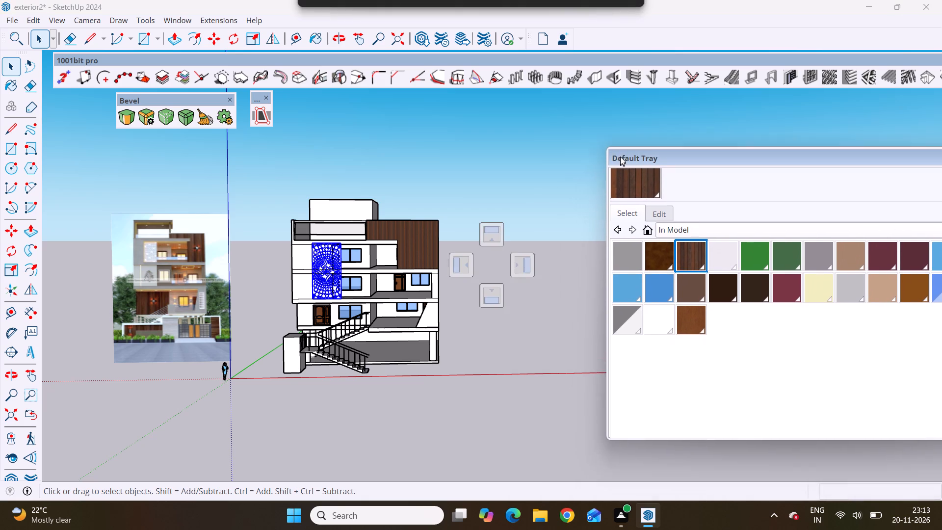
drag(620, 157, 617, 144)
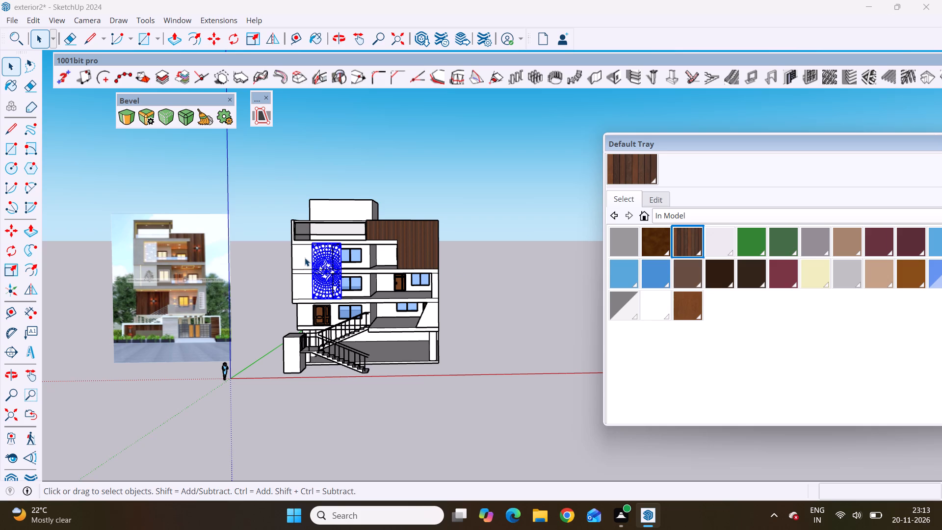
Scale the jali panel down uniformly about its opposite corner to a factor of about 0.82.
scroll(306, 259, up, 14)
scroll(408, 274, up, 1)
scroll(330, 300, down, 4)
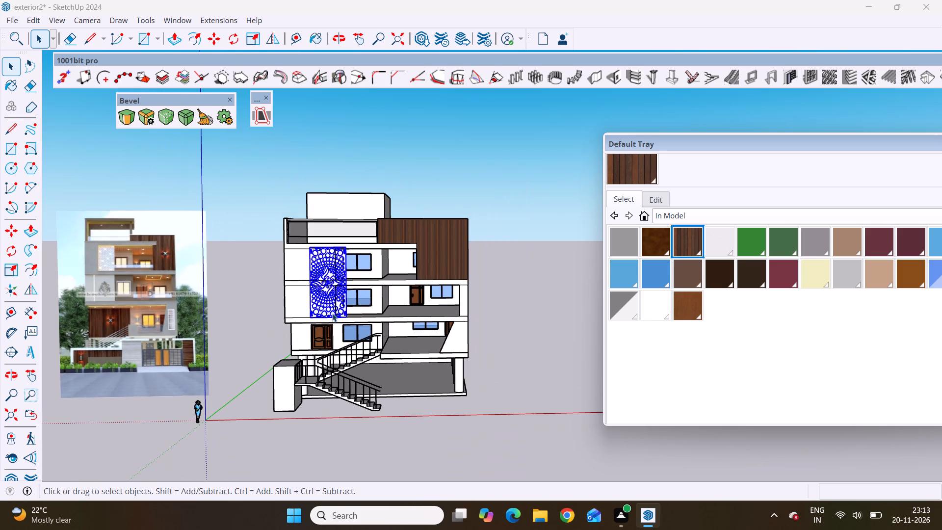
scroll(82, 260, up, 8)
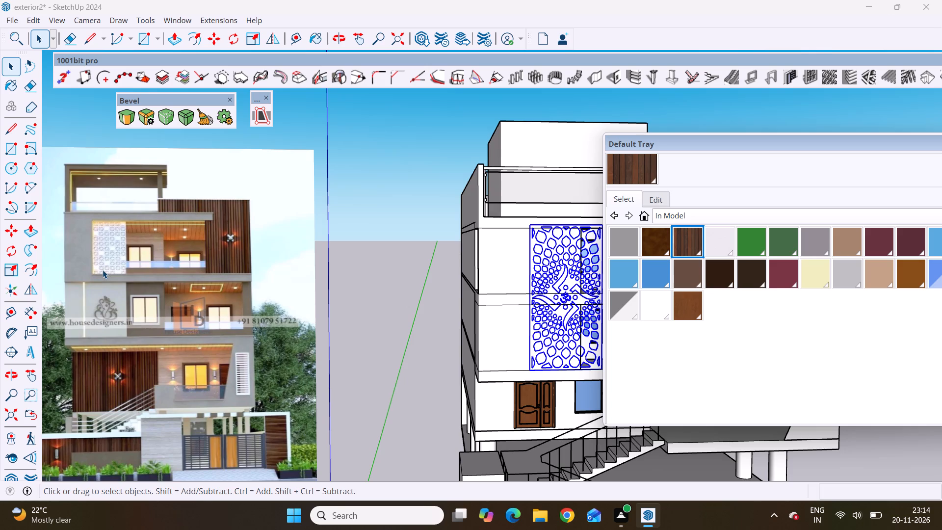
scroll(102, 270, down, 2)
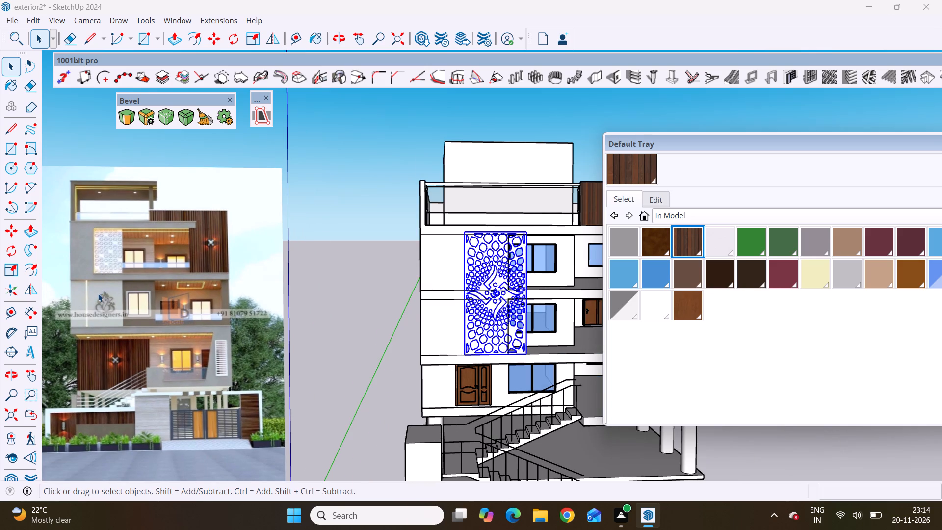
scroll(98, 293, down, 3)
scroll(402, 316, up, 4)
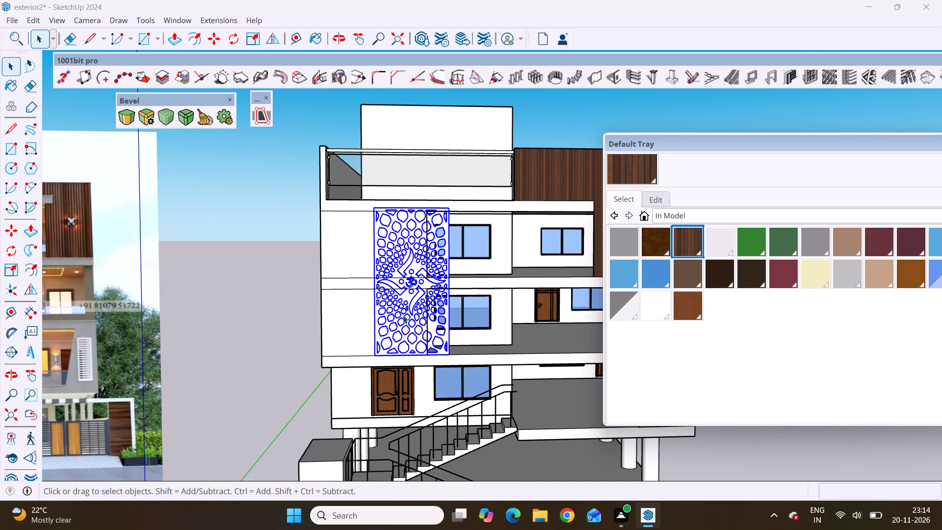
key(r)
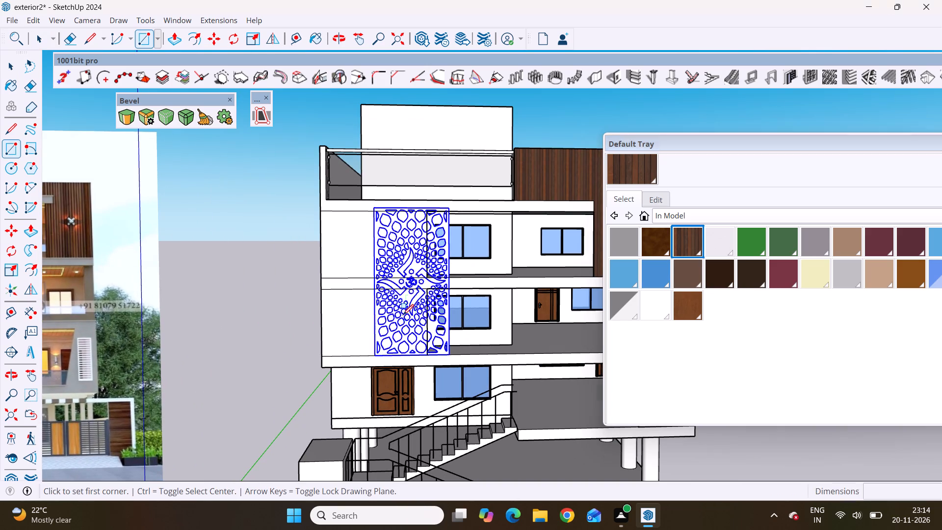
key(space)
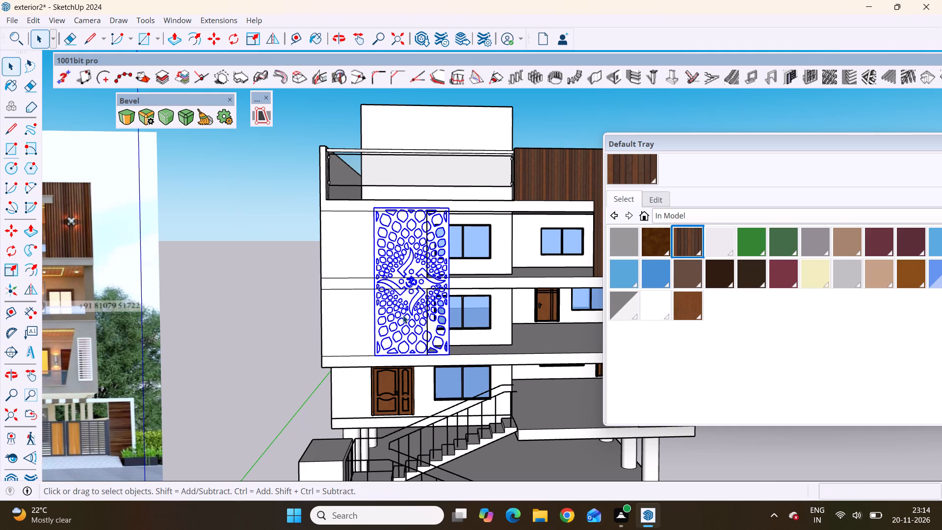
key(s)
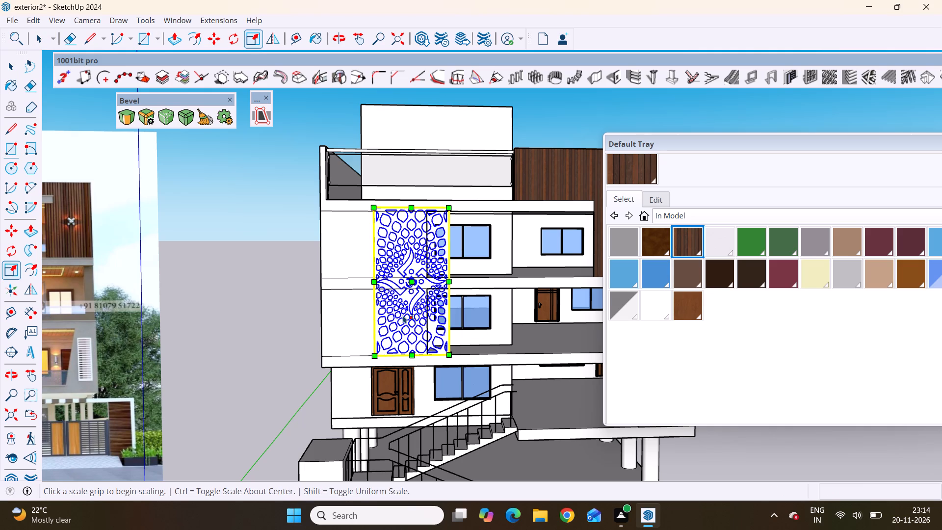
scroll(445, 314, down, 5)
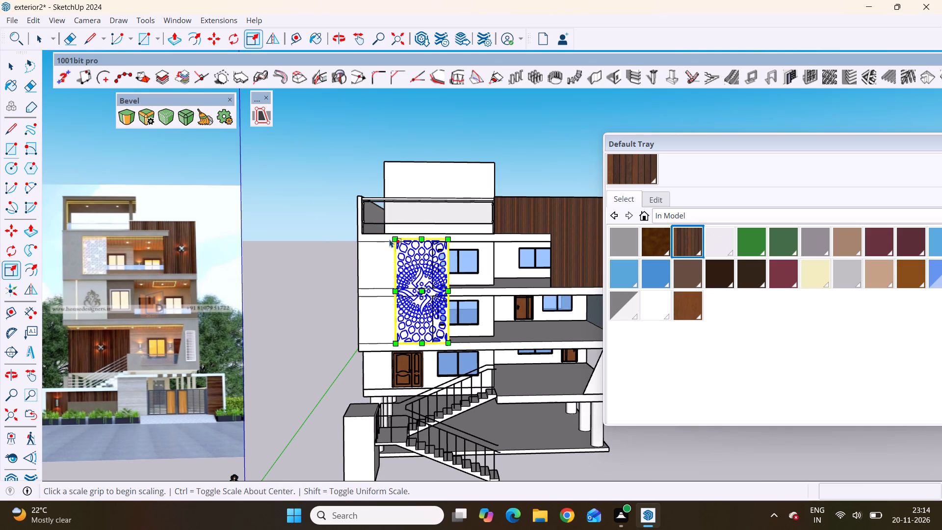
drag(390, 239, 405, 259)
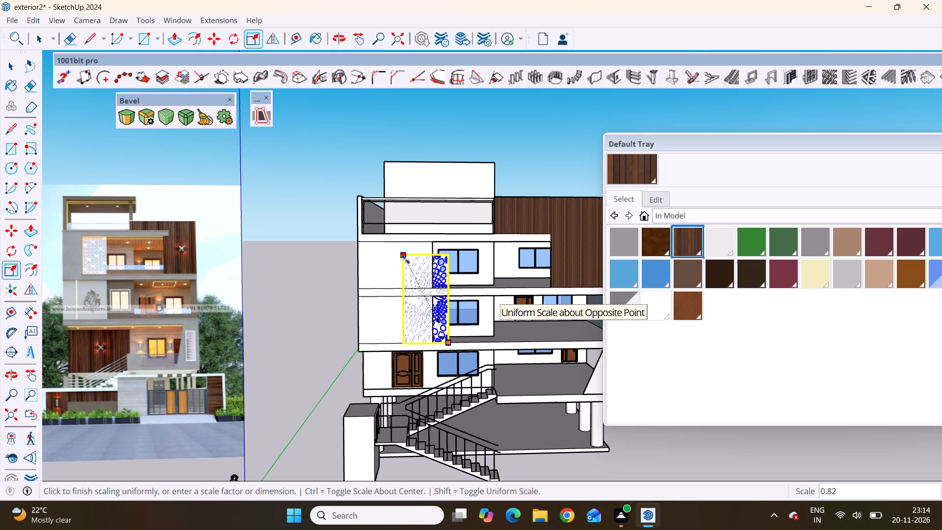
drag(405, 259, 406, 260)
scroll(419, 317, up, 5)
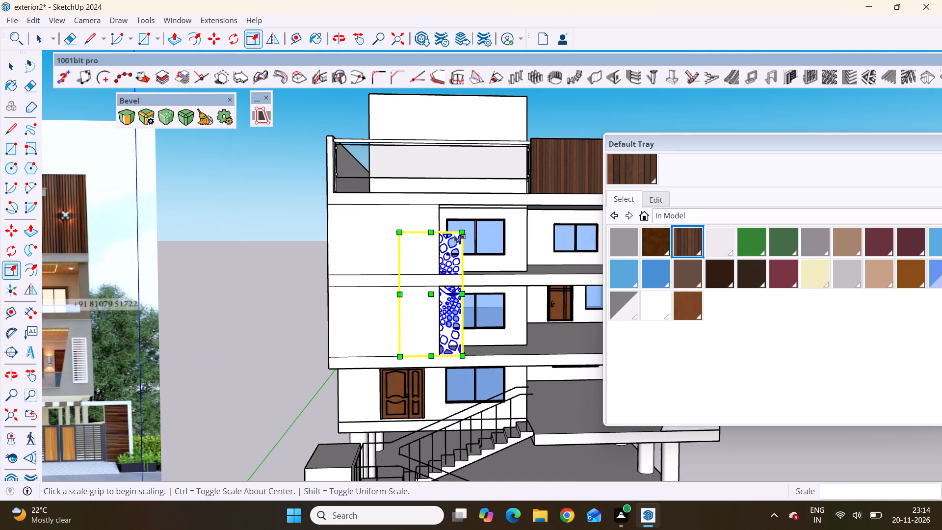
Move the jali panel about 2' 11 1/2" by its lower corner to the wall-corner endpoint at the middle-floor balcony slab.
key(space)
text(m)
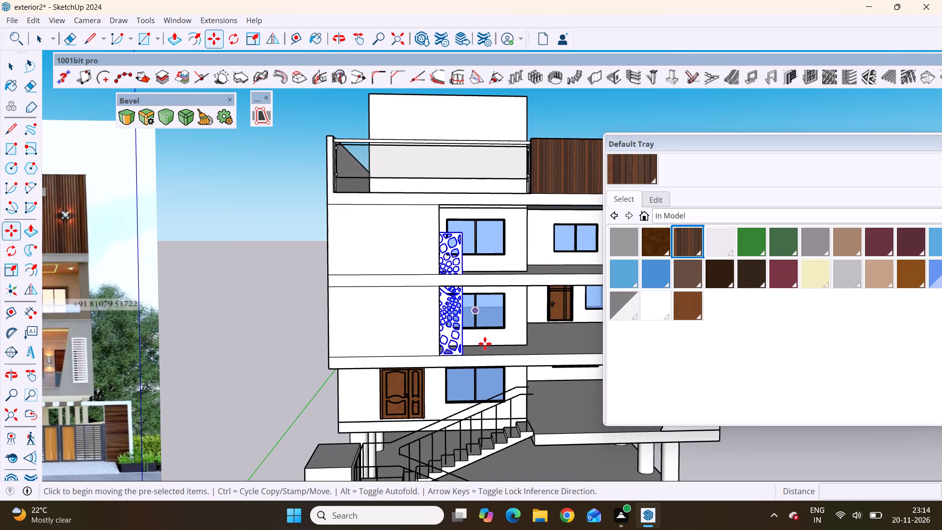
click(462, 358)
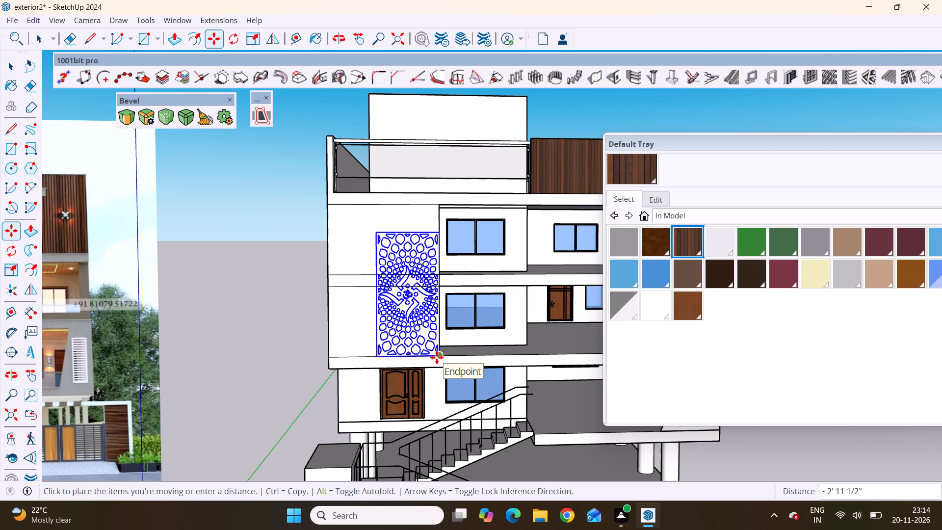
scroll(437, 357, down, 4)
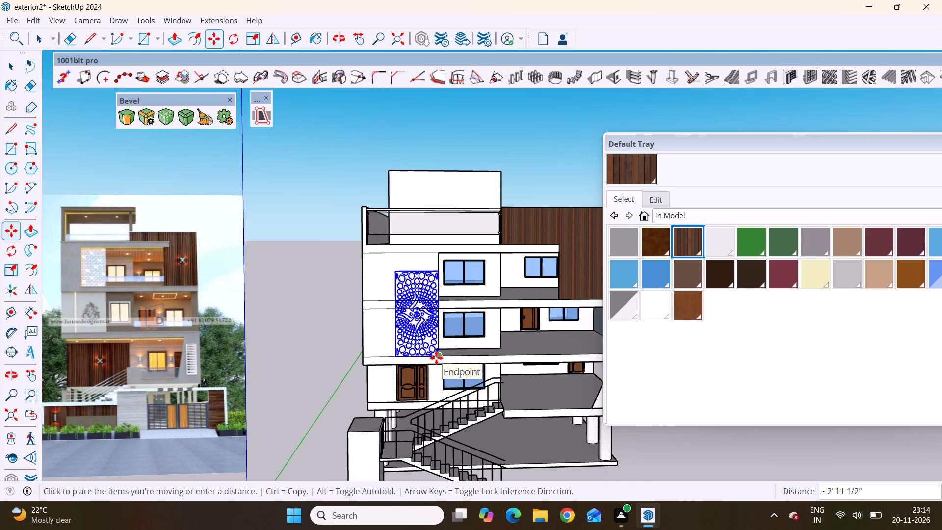
scroll(436, 358, up, 5)
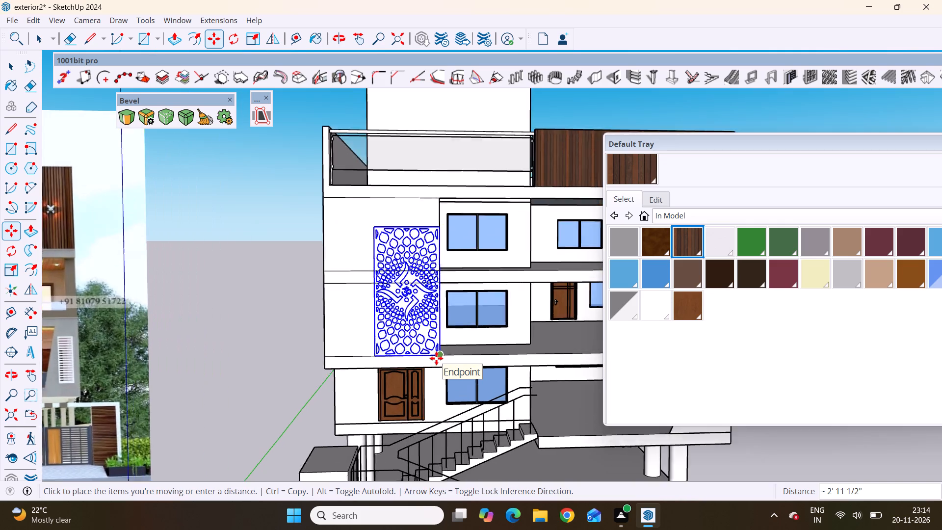
scroll(436, 358, up, 2)
scroll(436, 358, down, 8)
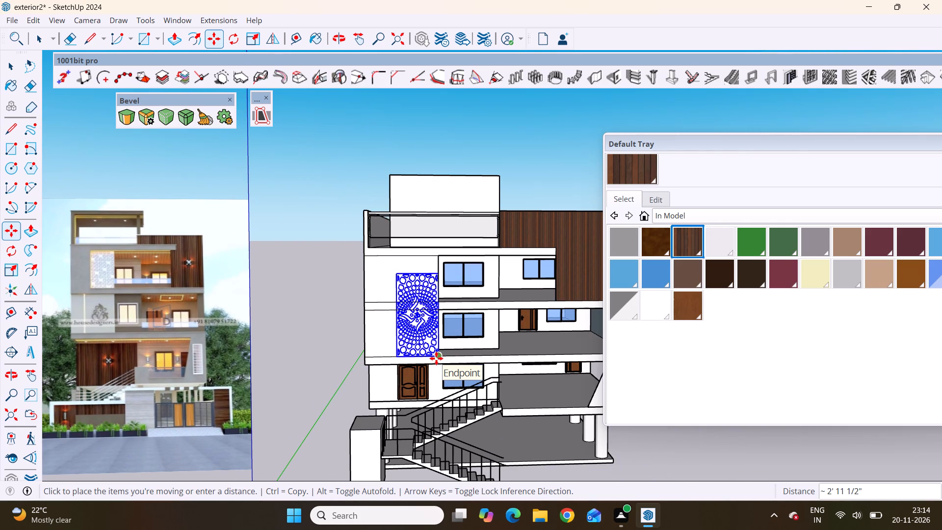
scroll(168, 373, up, 11)
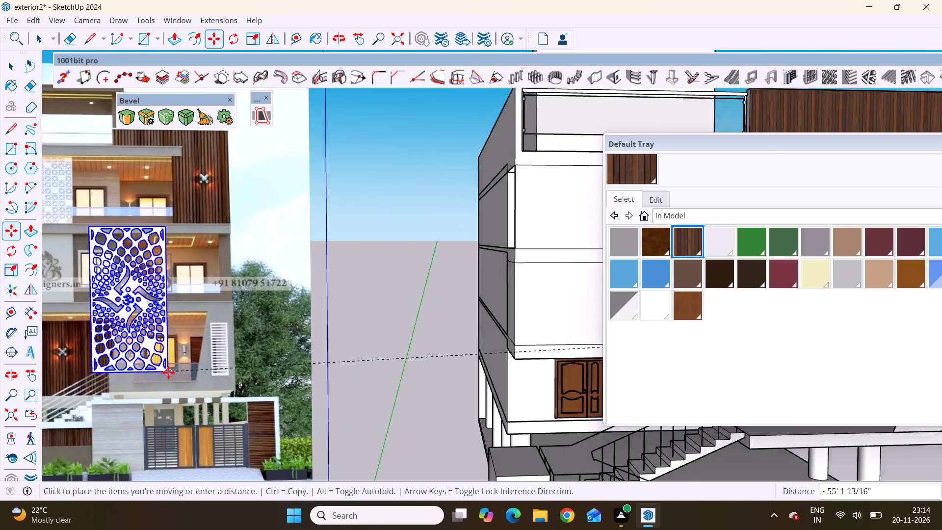
scroll(168, 372, up, 3)
scroll(353, 341, down, 4)
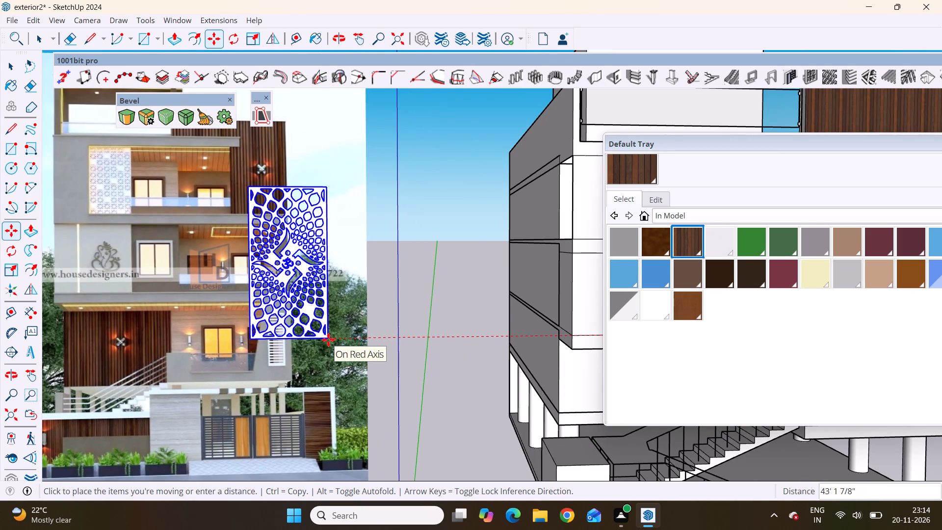
scroll(327, 340, down, 3)
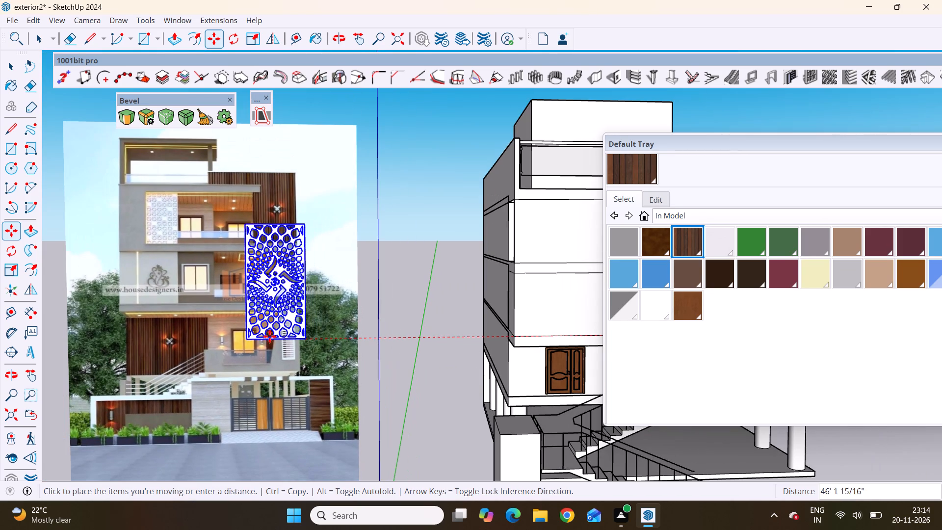
scroll(238, 332, down, 10)
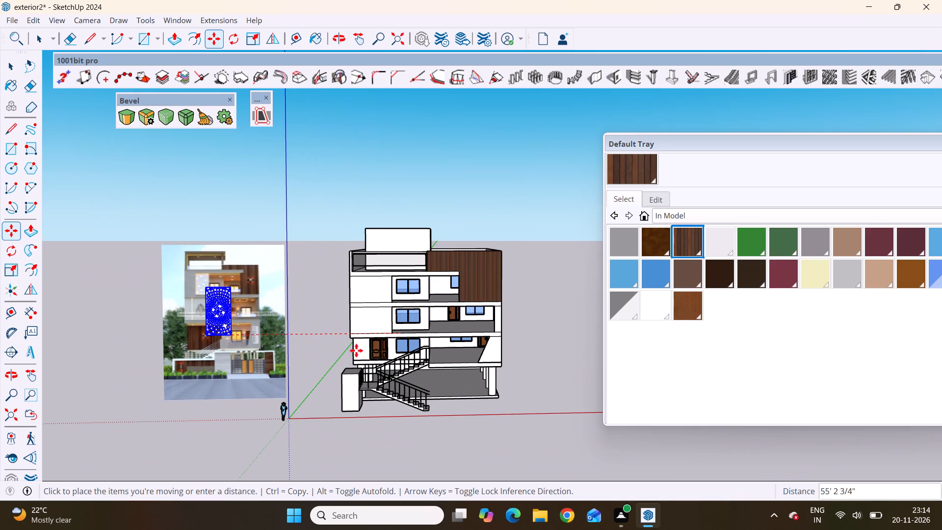
scroll(423, 297, up, 9)
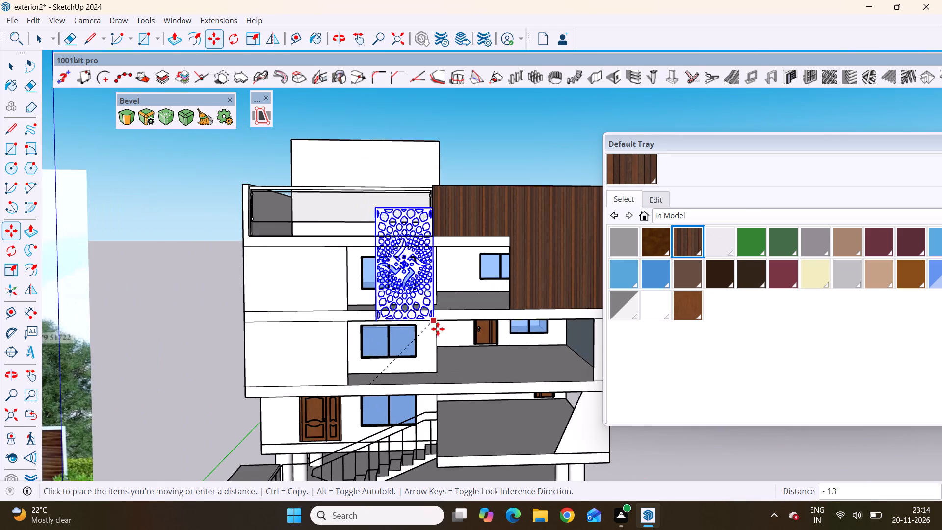
scroll(501, 307, down, 7)
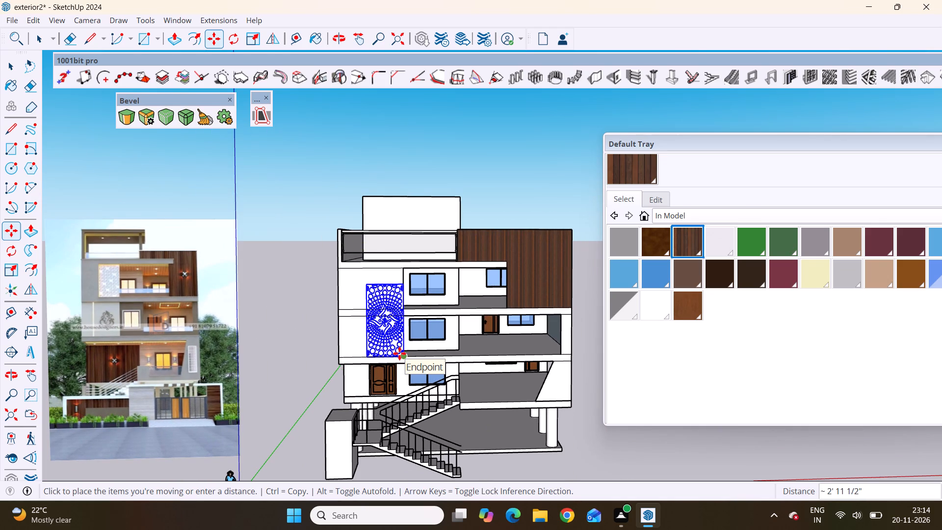
scroll(399, 353, up, 3)
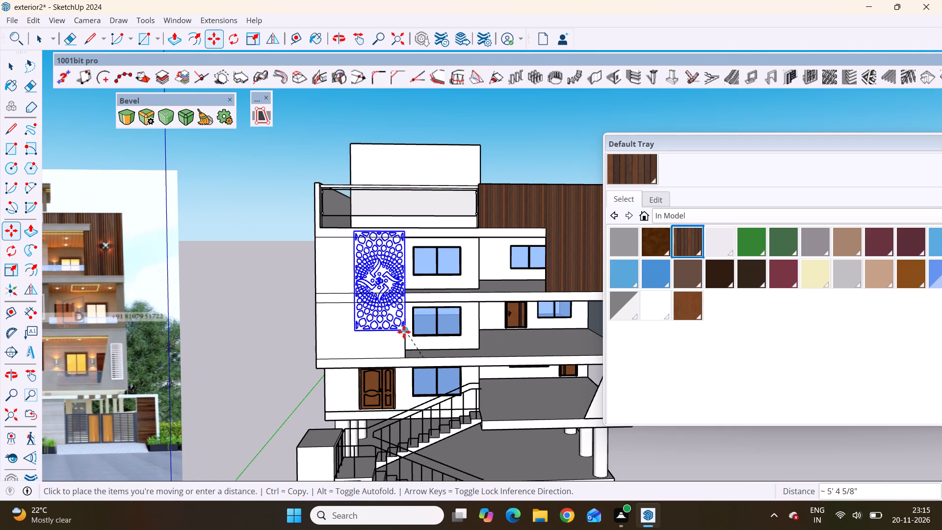
click(406, 358)
scroll(491, 336, down, 4)
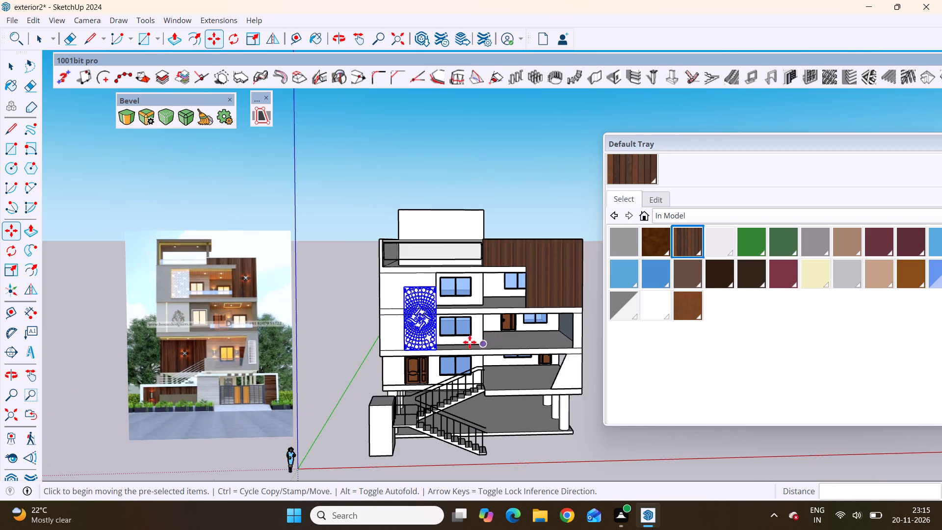
Scale the jali panel up uniformly about its lower corner at the balcony edge to a factor of about 1.20.
scroll(400, 281, up, 4)
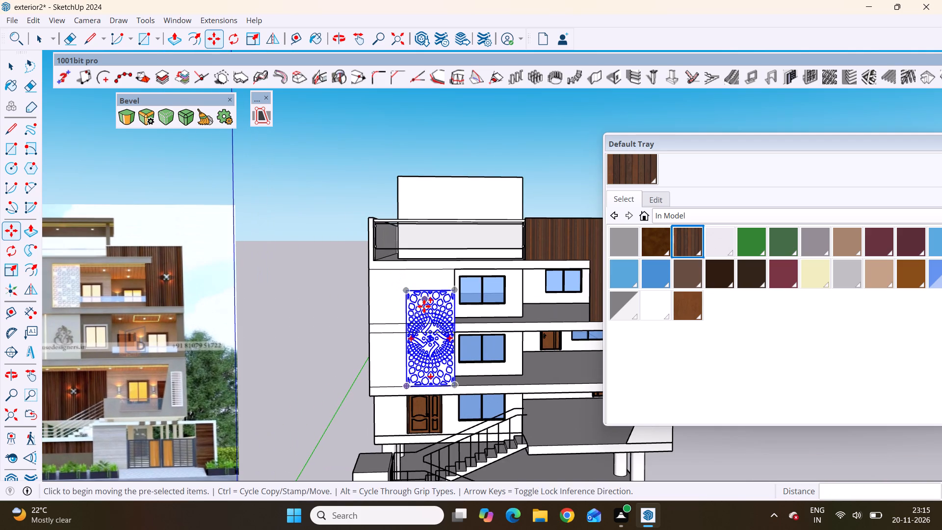
key(space)
text(s)
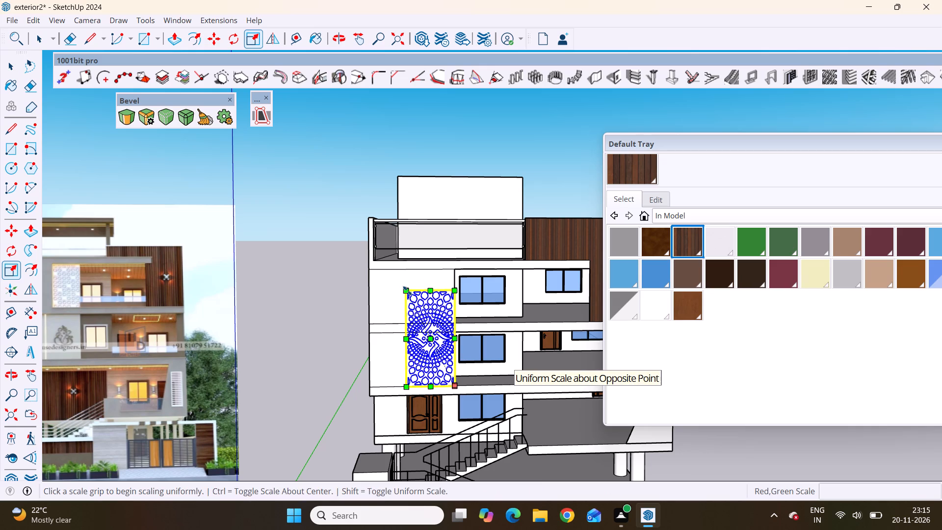
scroll(407, 291, down, 4)
scroll(407, 291, up, 9)
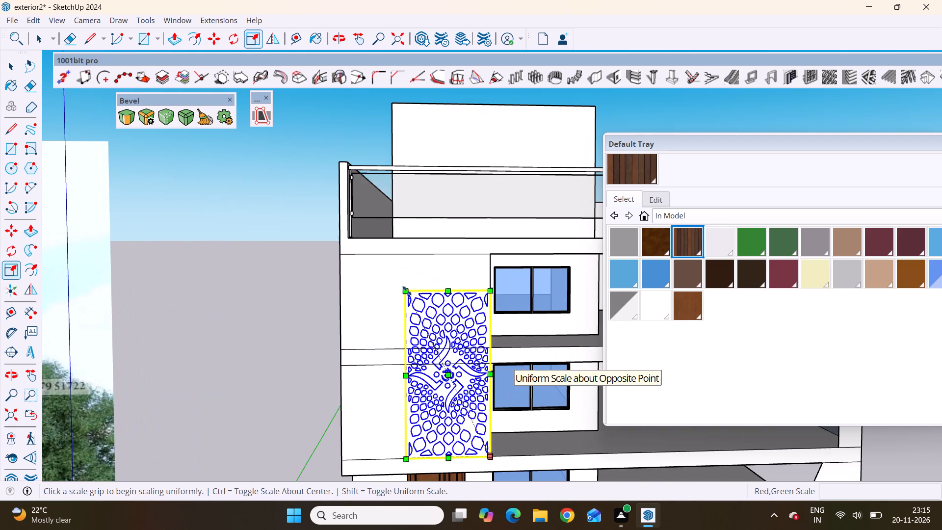
drag(406, 290, 404, 249)
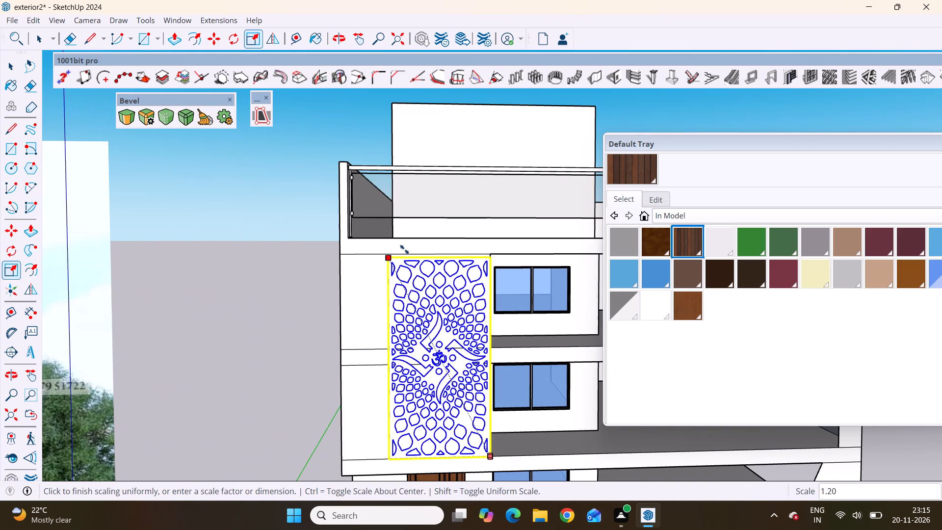
drag(404, 249, 403, 248)
scroll(435, 268, down, 13)
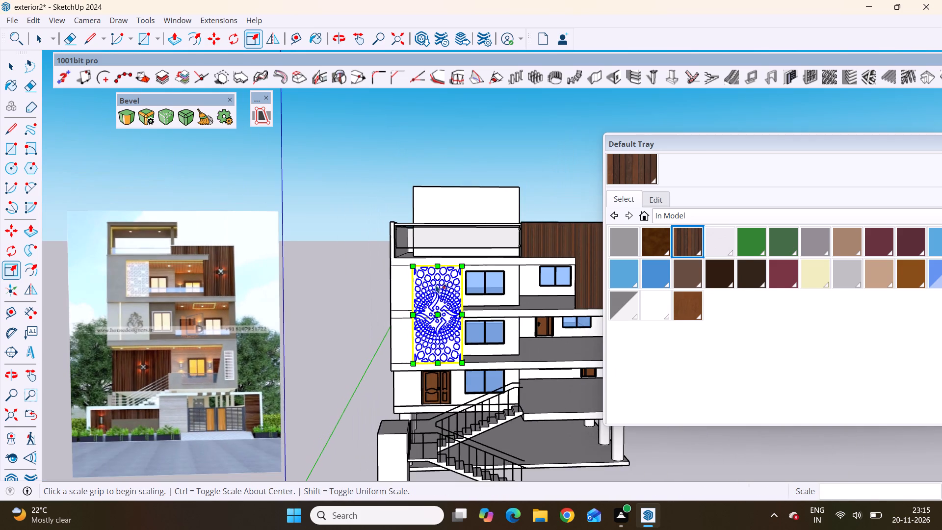
Narrow the jali panel to a width factor of about 0.86, keeping its edge beside the balcony windows fixed.
scroll(401, 321, up, 3)
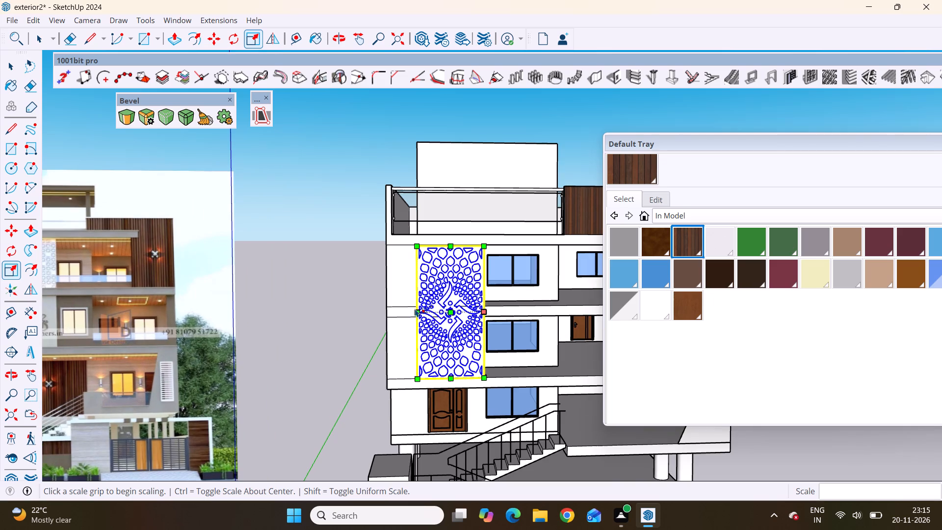
drag(418, 314, 427, 315)
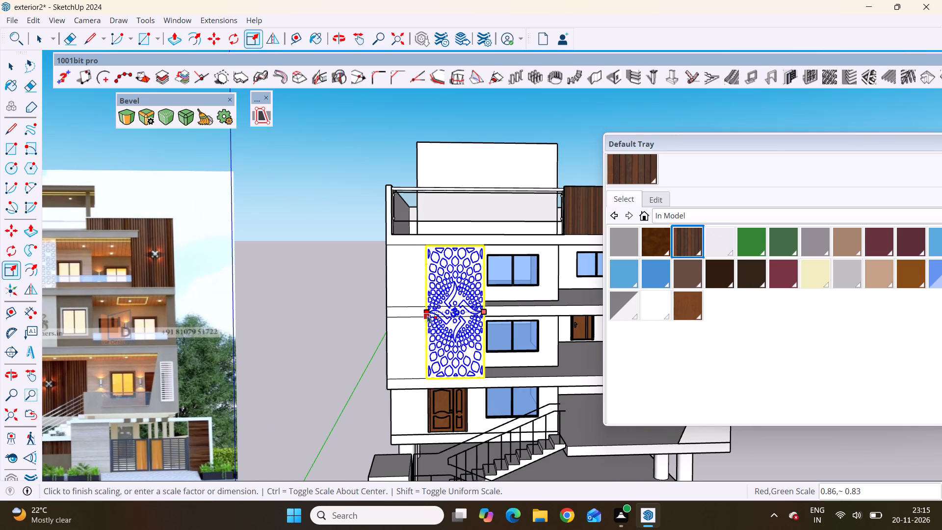
drag(427, 315, 429, 316)
scroll(482, 306, down, 2)
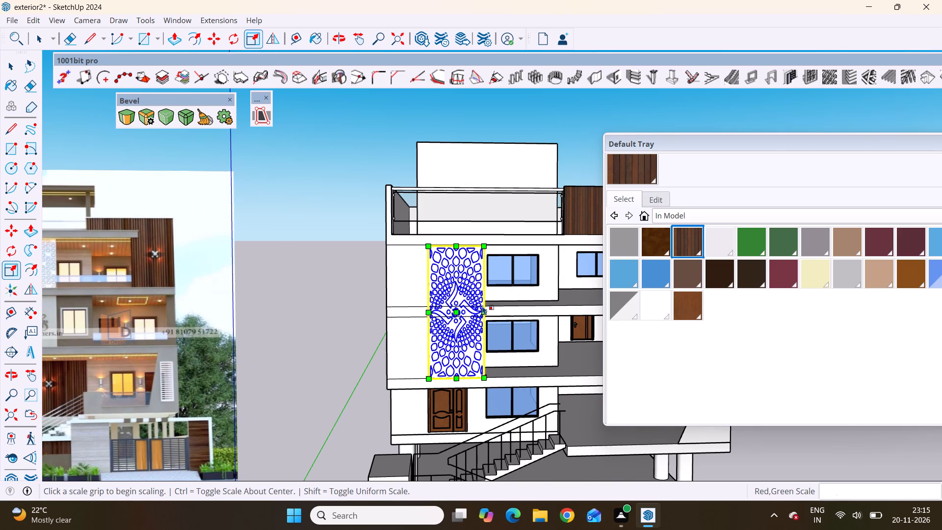
scroll(482, 306, down, 1)
scroll(447, 325, up, 3)
scroll(464, 321, down, 3)
scroll(101, 298, up, 10)
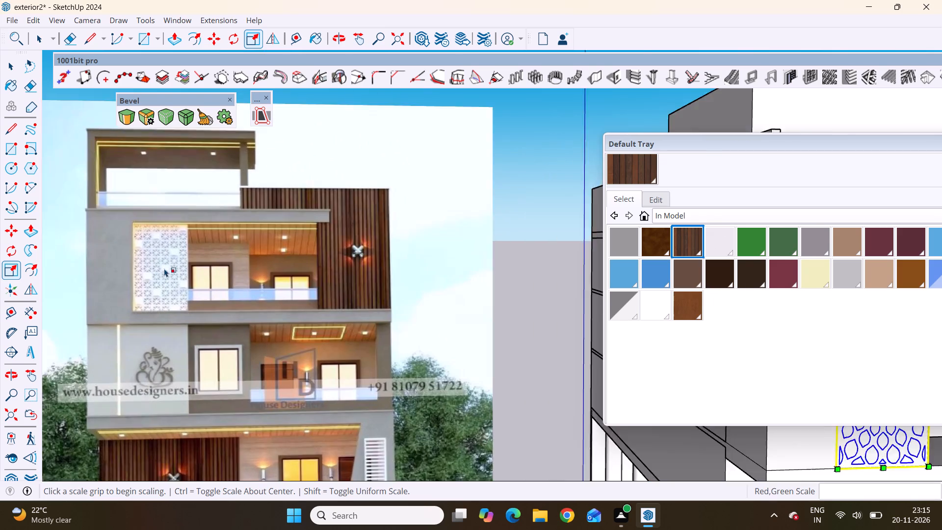
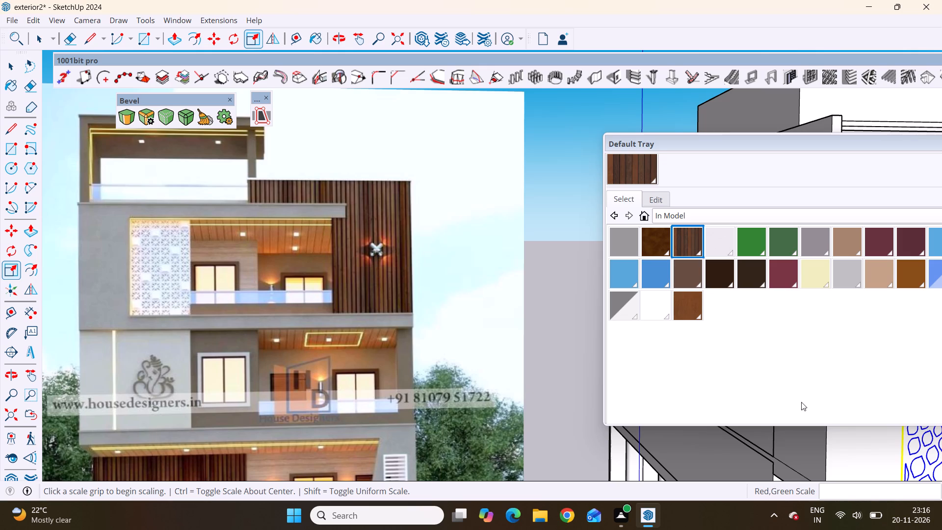
Compare the resized jali panel's proportions and placement on the facade with the screen in the reference image.
scroll(575, 316, down, 1)
scroll(319, 317, down, 7)
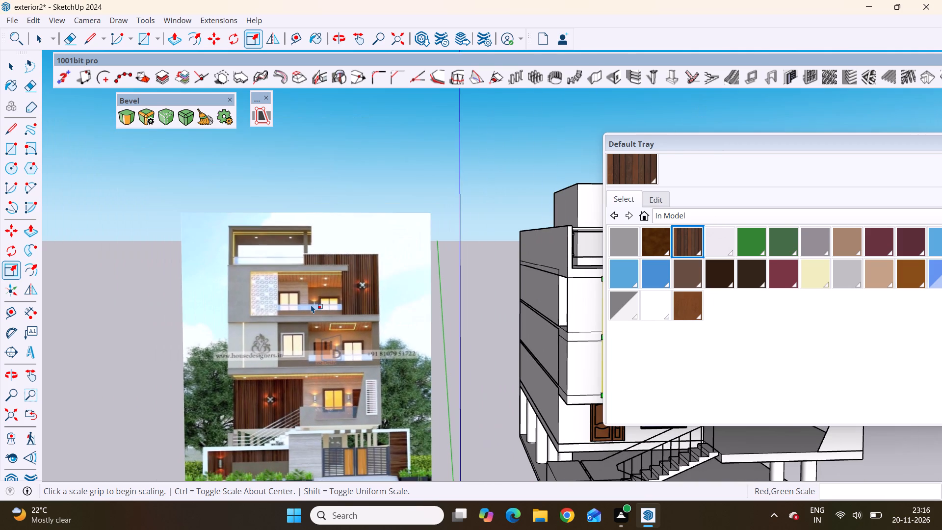
key(space)
scroll(243, 240, down, 8)
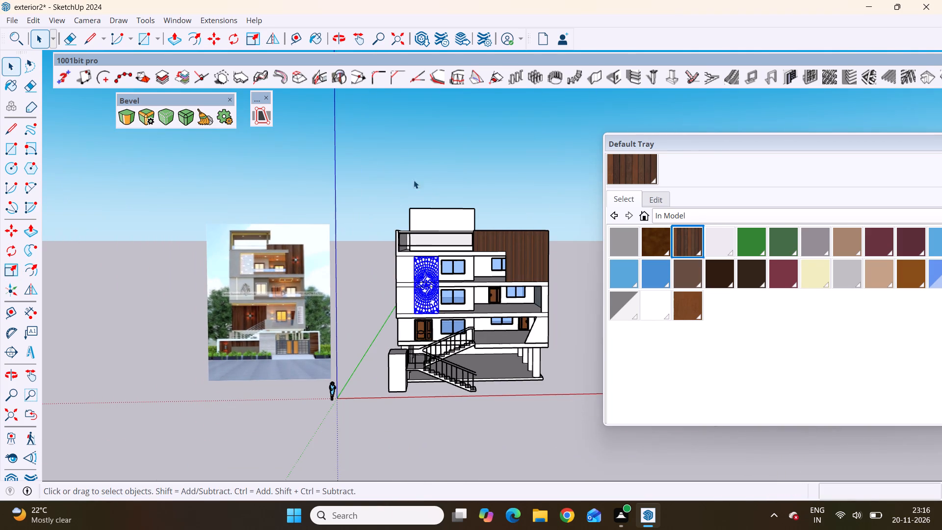
click(510, 152)
scroll(383, 294, up, 9)
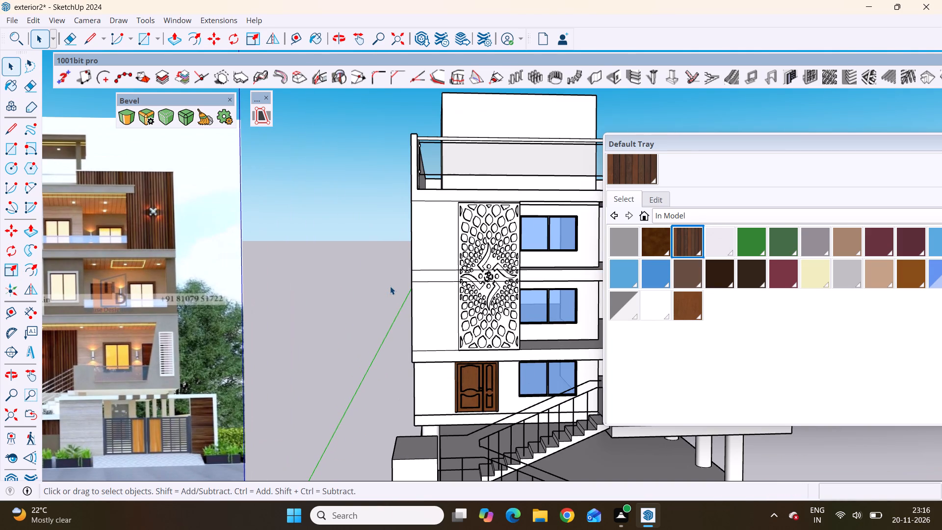
scroll(390, 286, down, 1)
click(314, 180)
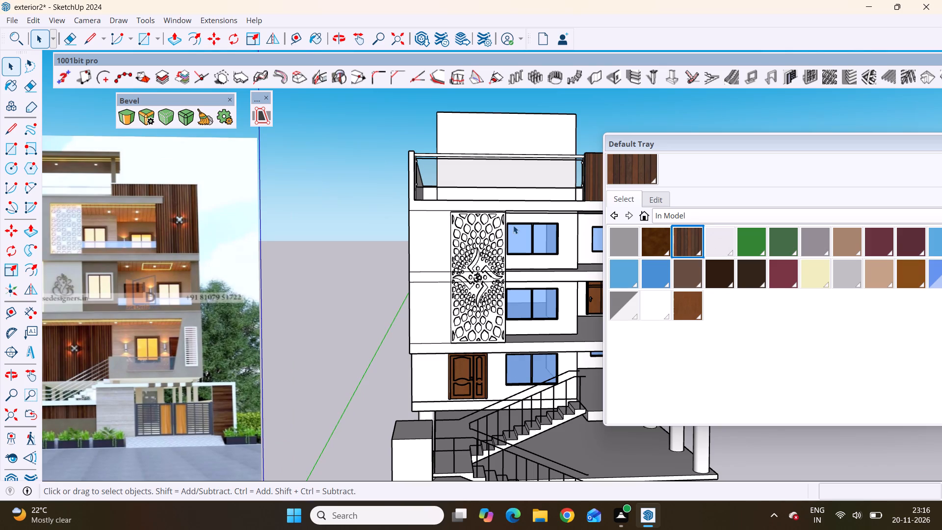
Select the jali panel beside the balcony windows and open the list of material collections to choose a finish for it.
scroll(513, 225, up, 5)
scroll(430, 267, up, 3)
click(428, 257)
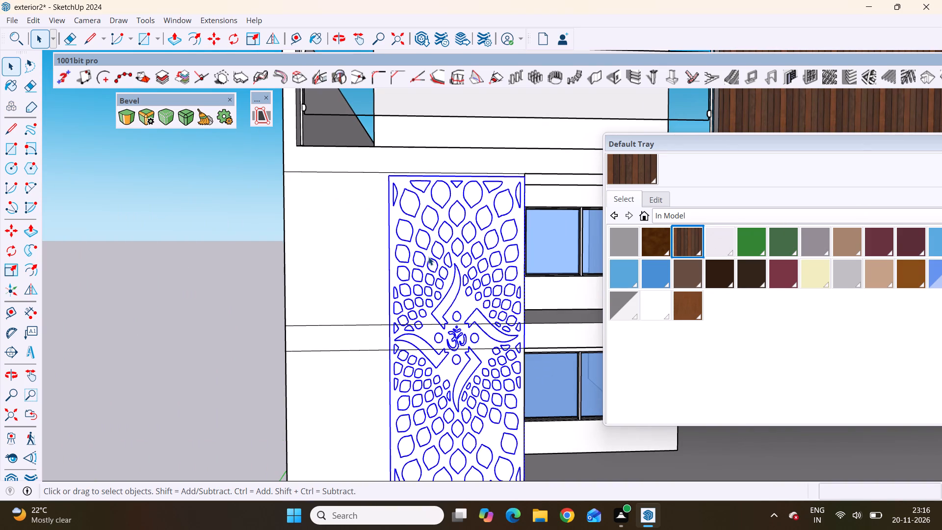
scroll(898, 231, up, 3)
drag(700, 152, 657, 157)
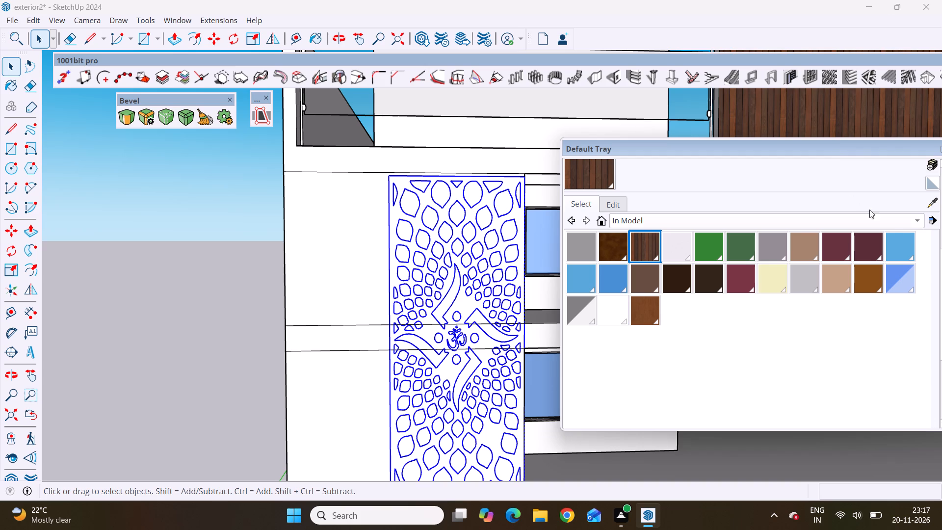
click(920, 221)
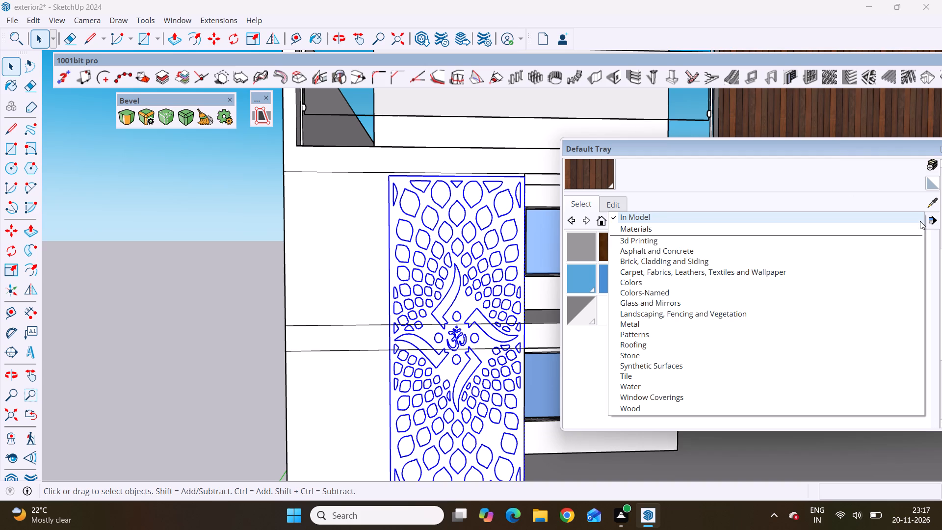
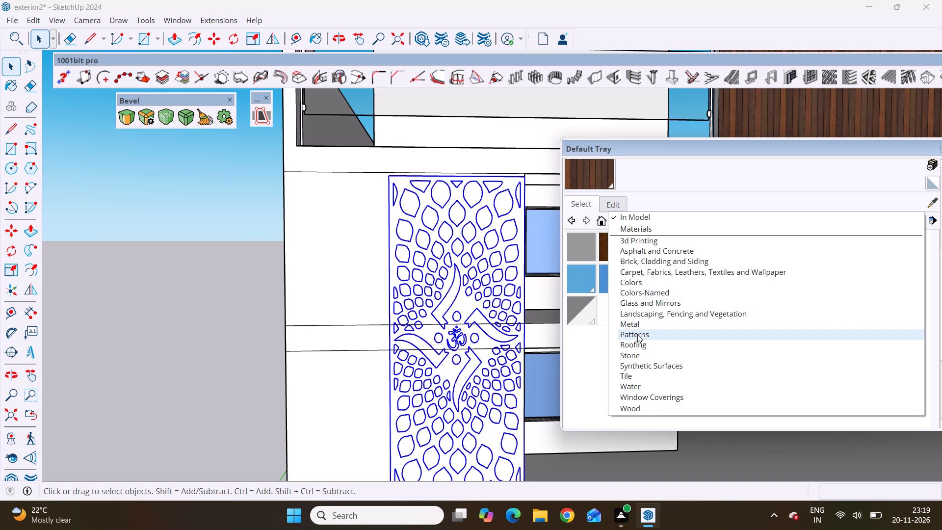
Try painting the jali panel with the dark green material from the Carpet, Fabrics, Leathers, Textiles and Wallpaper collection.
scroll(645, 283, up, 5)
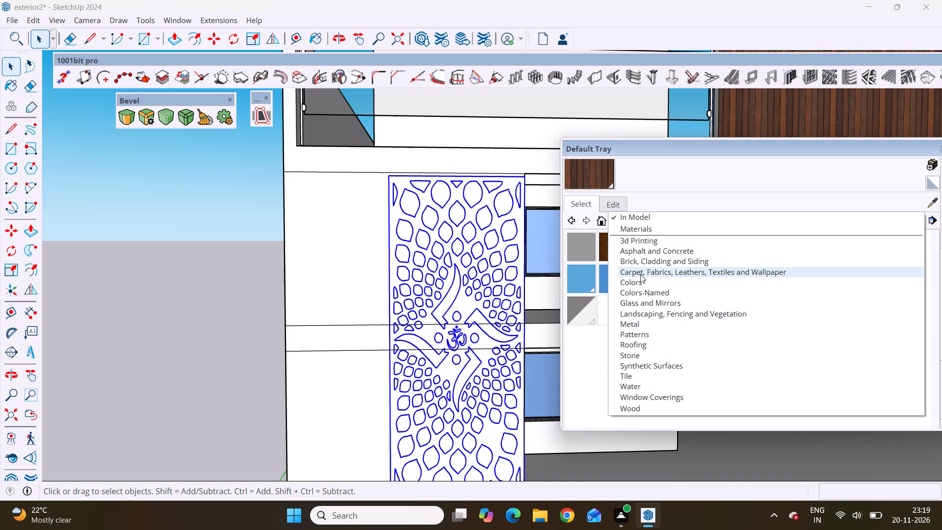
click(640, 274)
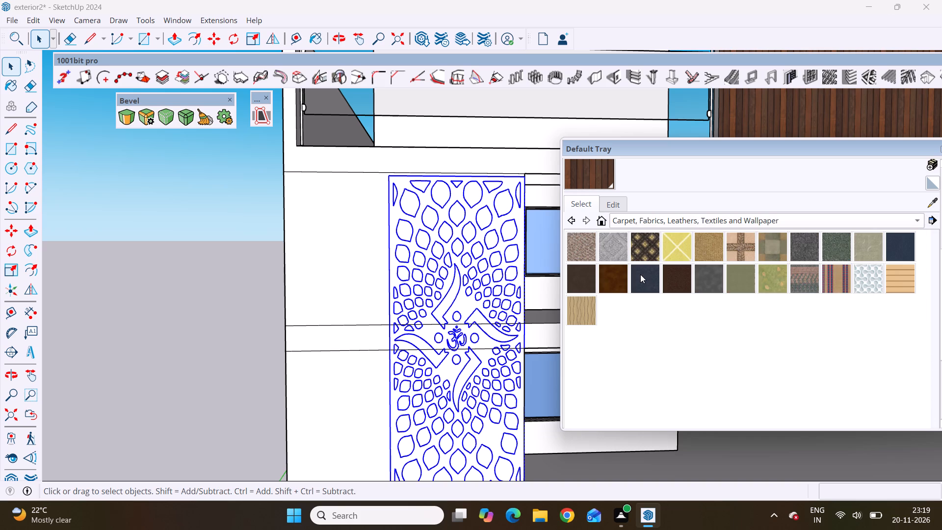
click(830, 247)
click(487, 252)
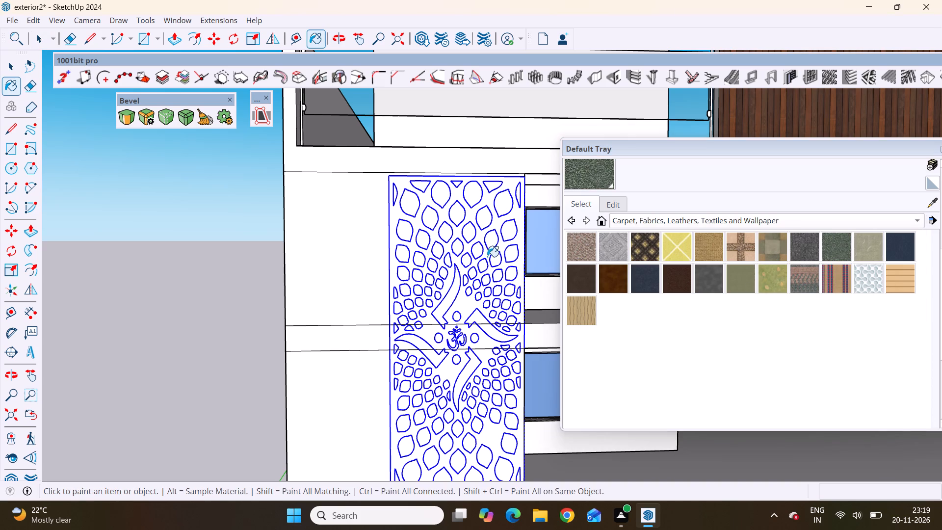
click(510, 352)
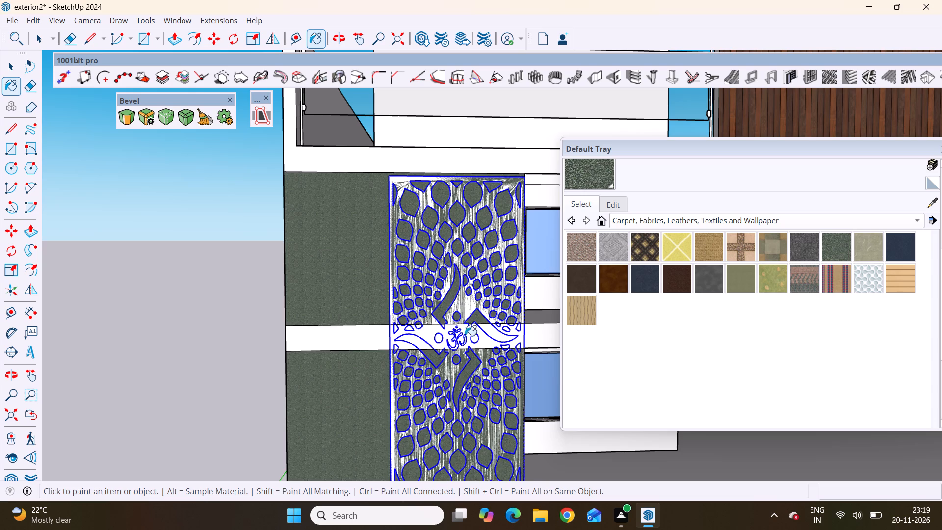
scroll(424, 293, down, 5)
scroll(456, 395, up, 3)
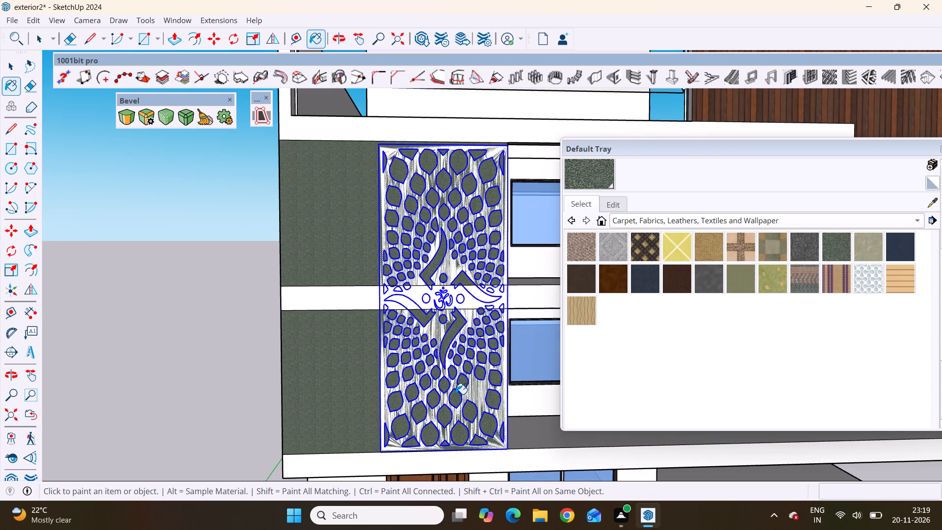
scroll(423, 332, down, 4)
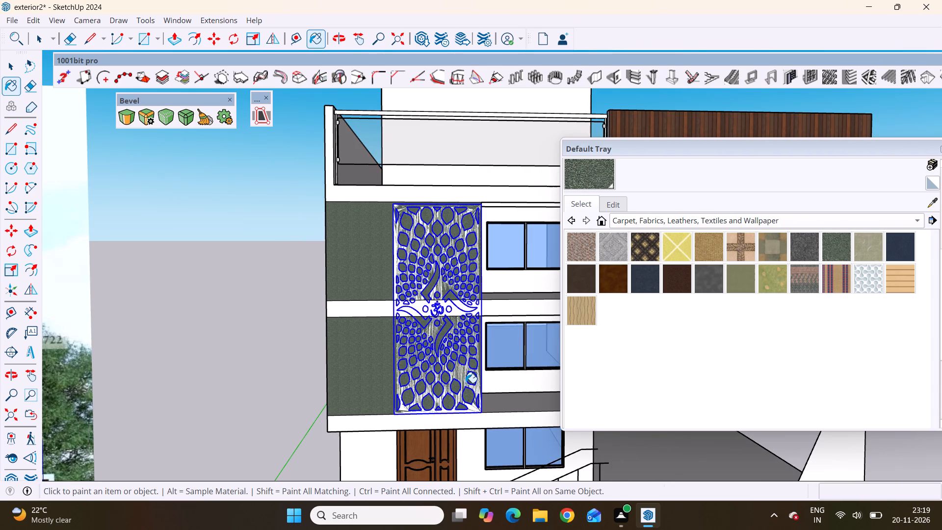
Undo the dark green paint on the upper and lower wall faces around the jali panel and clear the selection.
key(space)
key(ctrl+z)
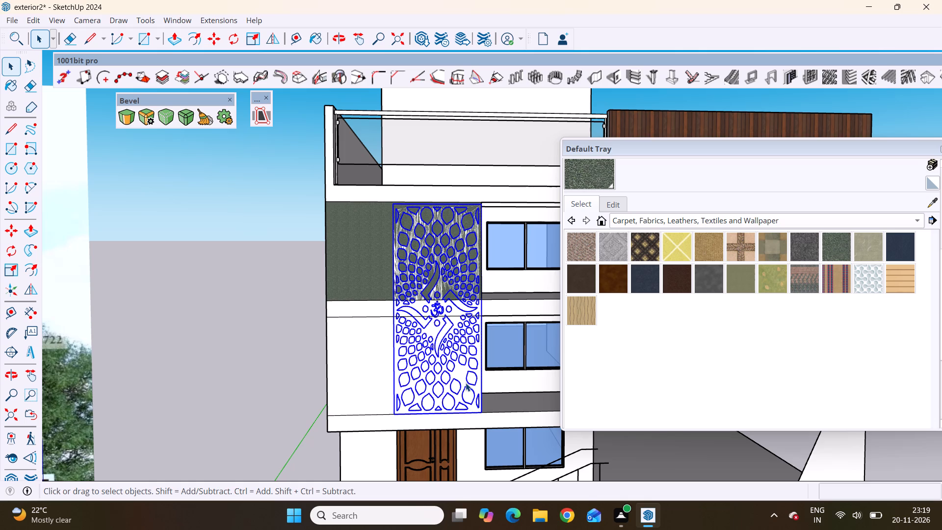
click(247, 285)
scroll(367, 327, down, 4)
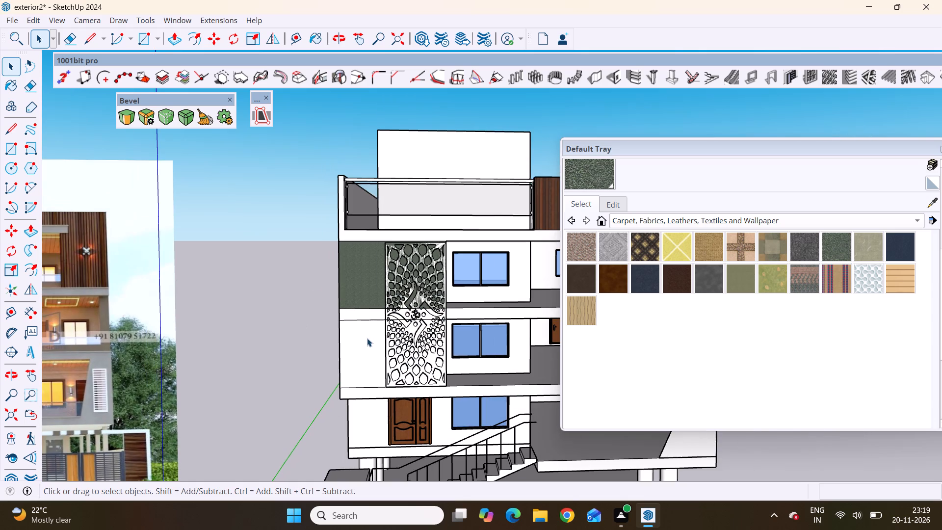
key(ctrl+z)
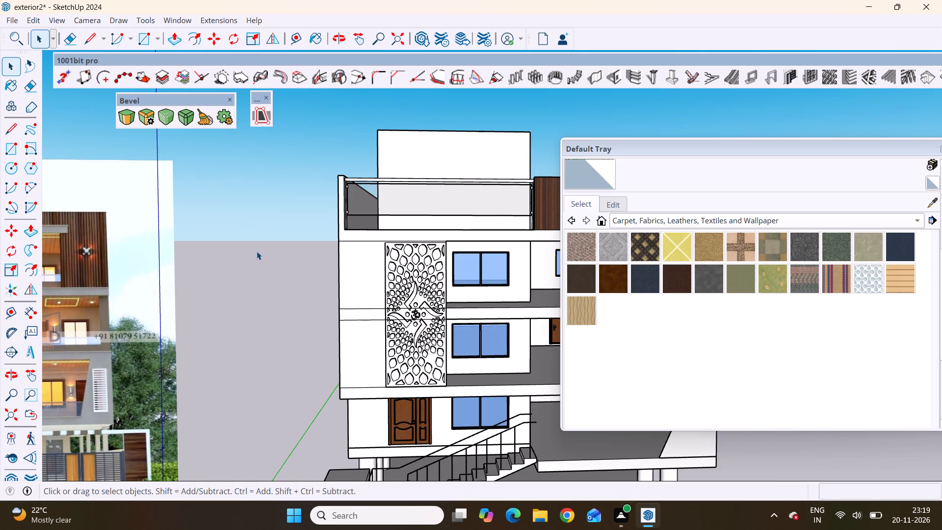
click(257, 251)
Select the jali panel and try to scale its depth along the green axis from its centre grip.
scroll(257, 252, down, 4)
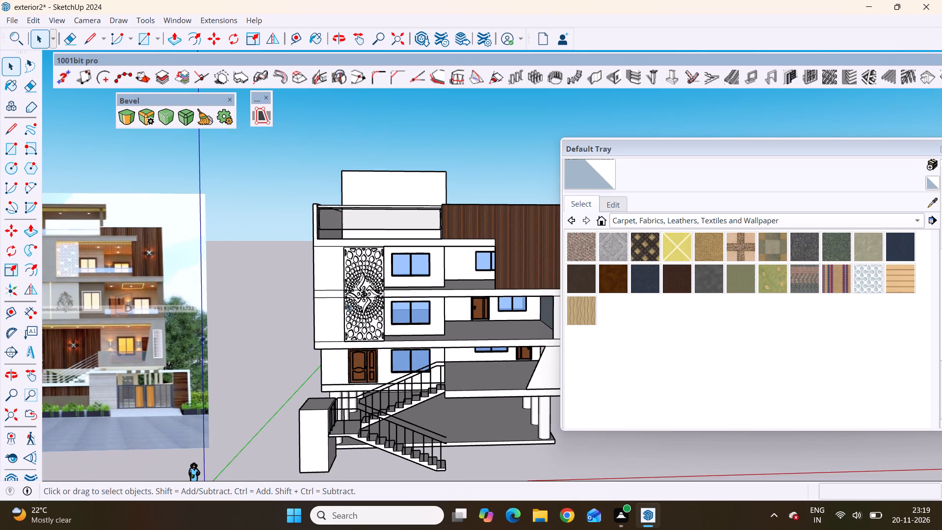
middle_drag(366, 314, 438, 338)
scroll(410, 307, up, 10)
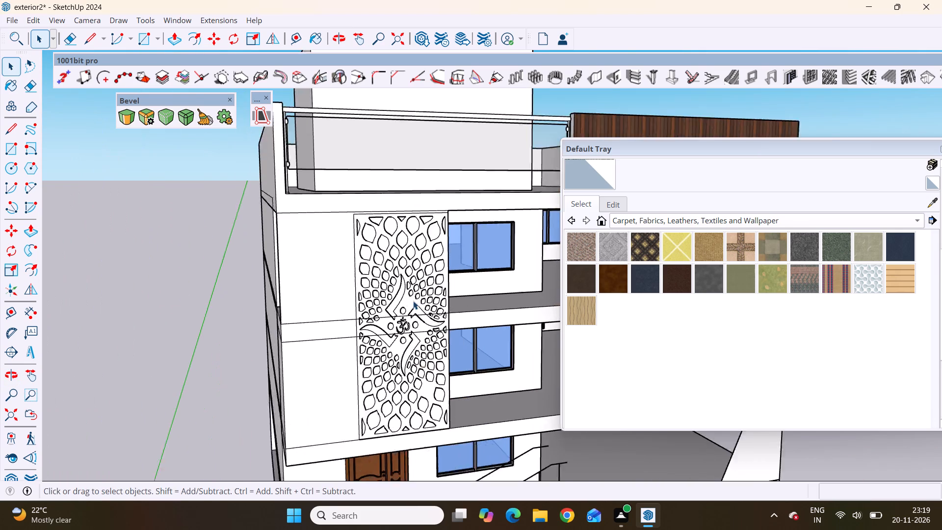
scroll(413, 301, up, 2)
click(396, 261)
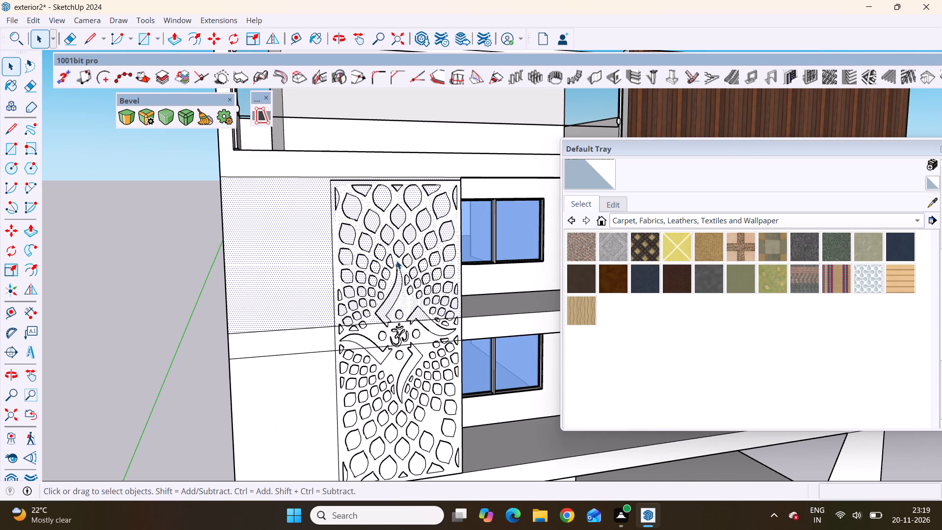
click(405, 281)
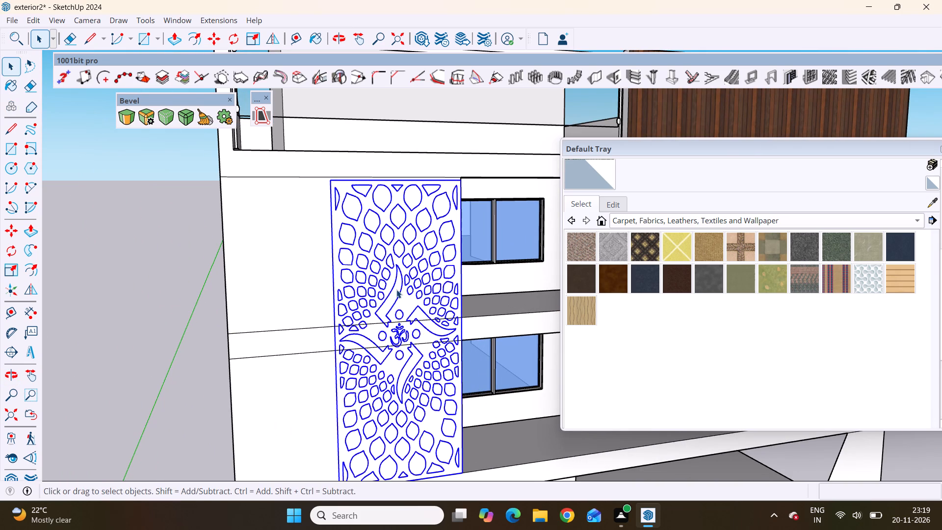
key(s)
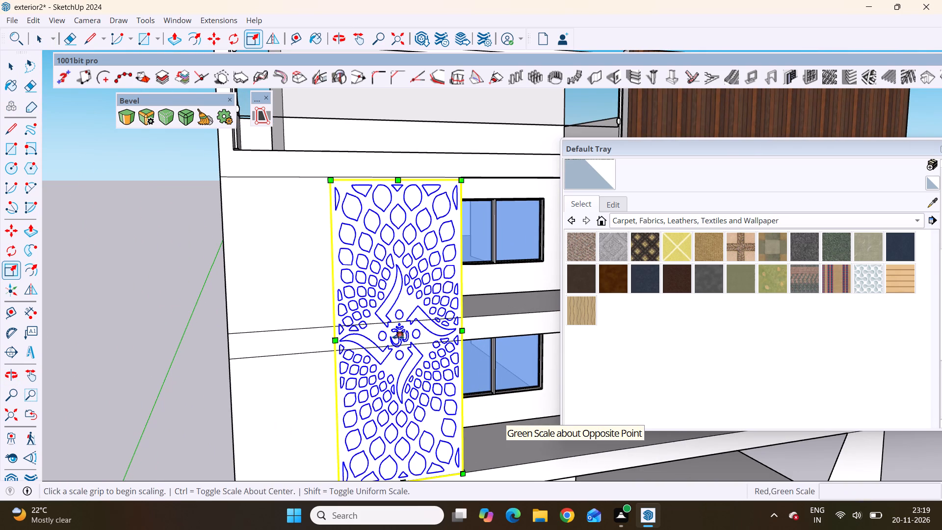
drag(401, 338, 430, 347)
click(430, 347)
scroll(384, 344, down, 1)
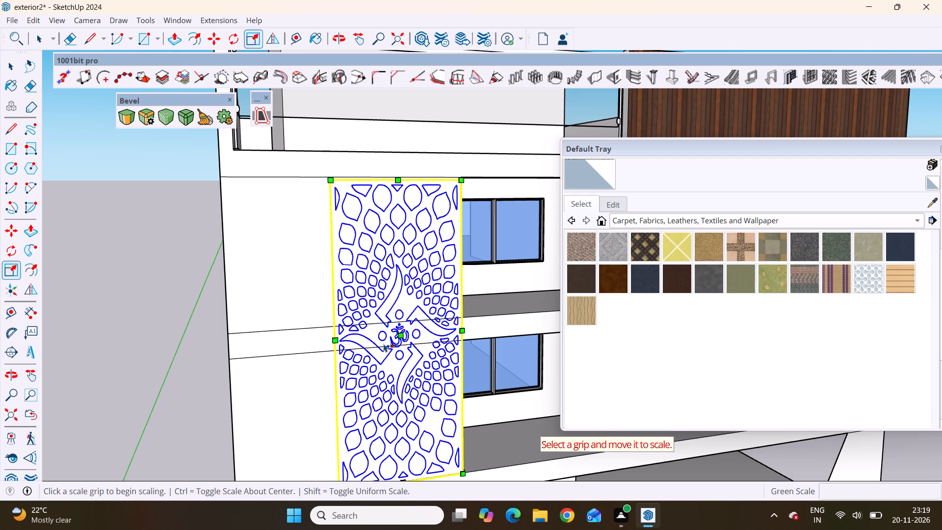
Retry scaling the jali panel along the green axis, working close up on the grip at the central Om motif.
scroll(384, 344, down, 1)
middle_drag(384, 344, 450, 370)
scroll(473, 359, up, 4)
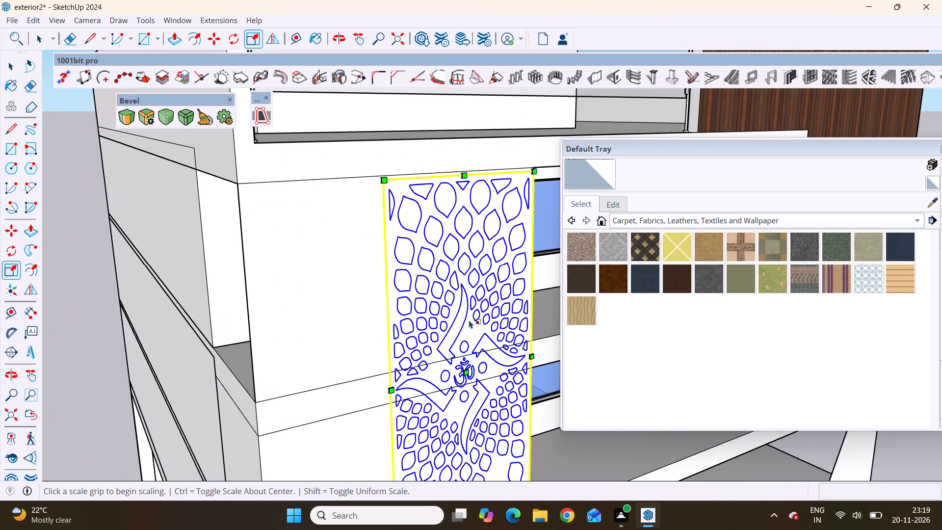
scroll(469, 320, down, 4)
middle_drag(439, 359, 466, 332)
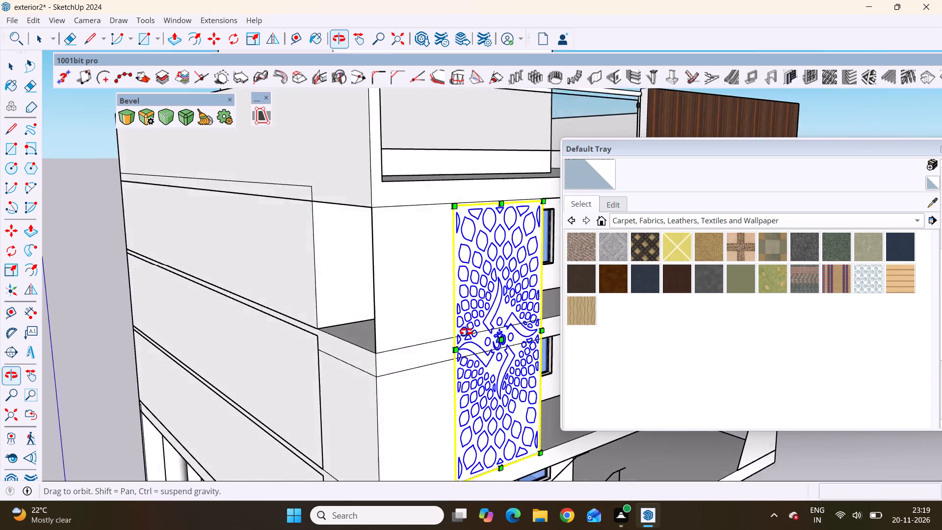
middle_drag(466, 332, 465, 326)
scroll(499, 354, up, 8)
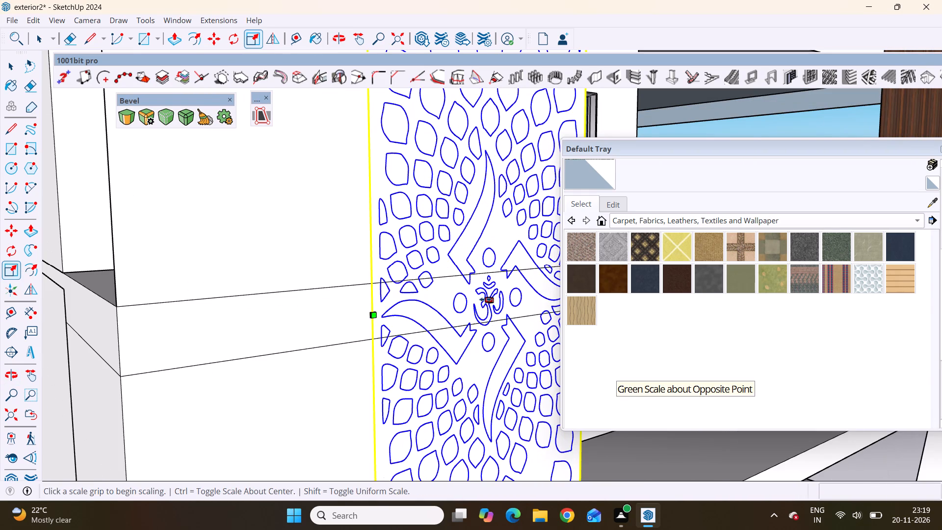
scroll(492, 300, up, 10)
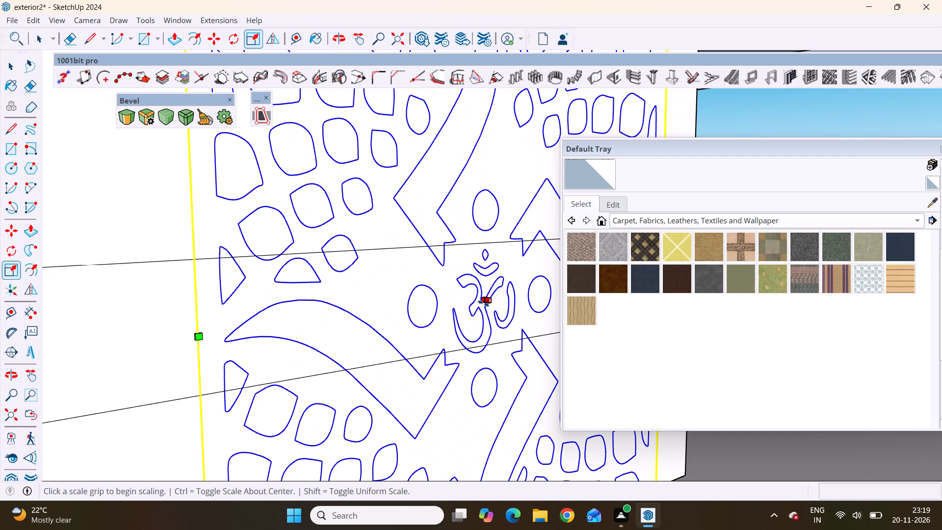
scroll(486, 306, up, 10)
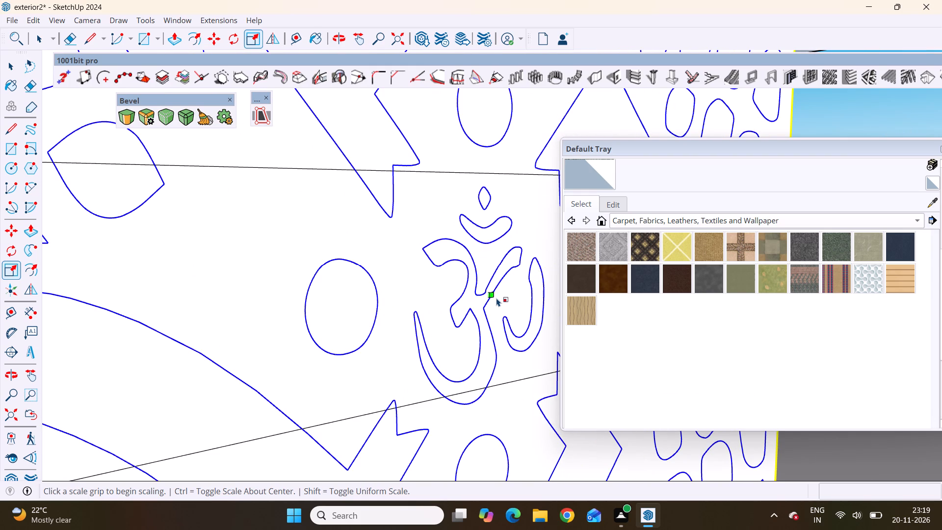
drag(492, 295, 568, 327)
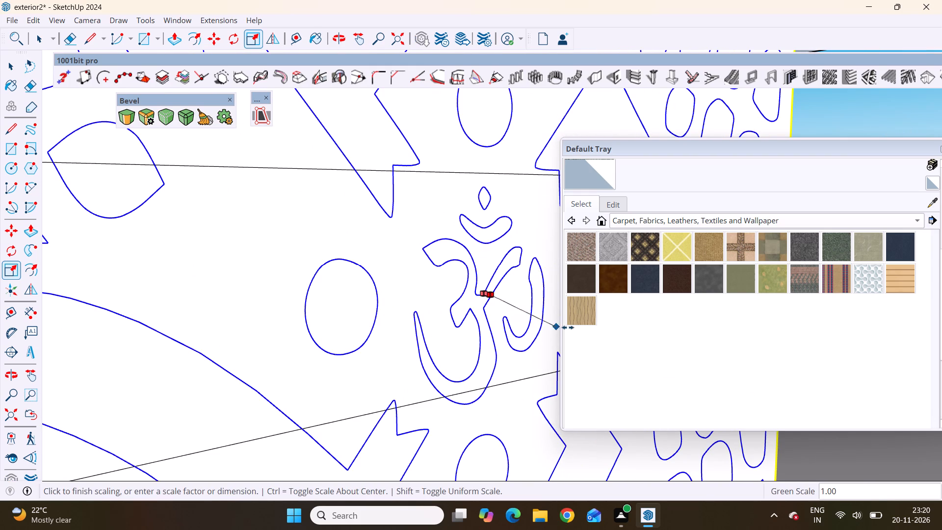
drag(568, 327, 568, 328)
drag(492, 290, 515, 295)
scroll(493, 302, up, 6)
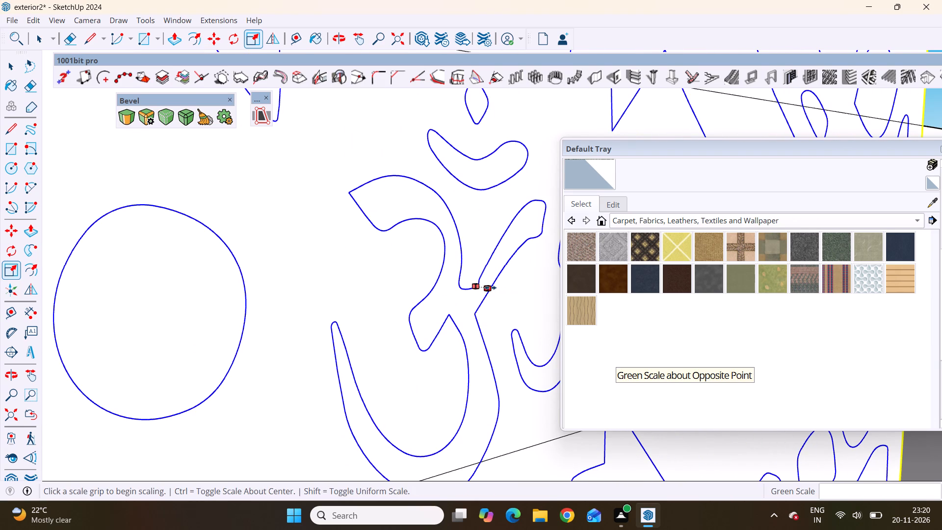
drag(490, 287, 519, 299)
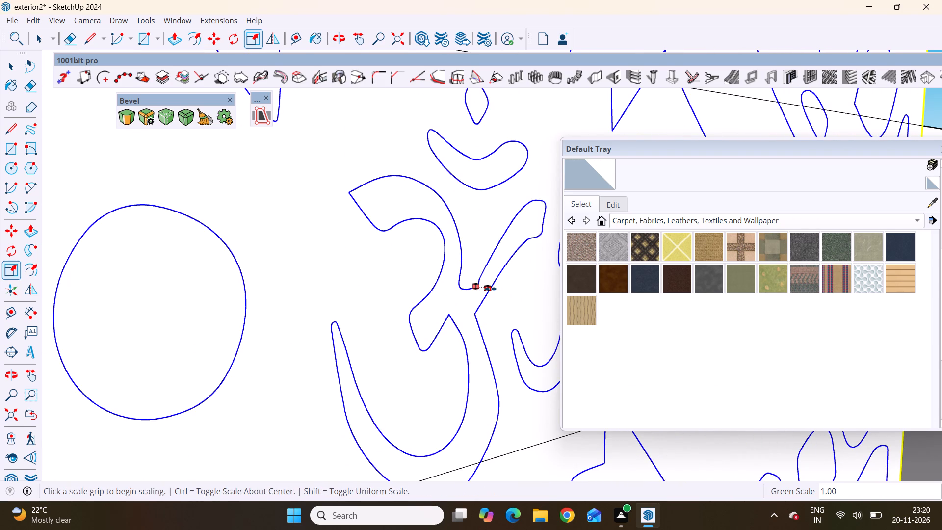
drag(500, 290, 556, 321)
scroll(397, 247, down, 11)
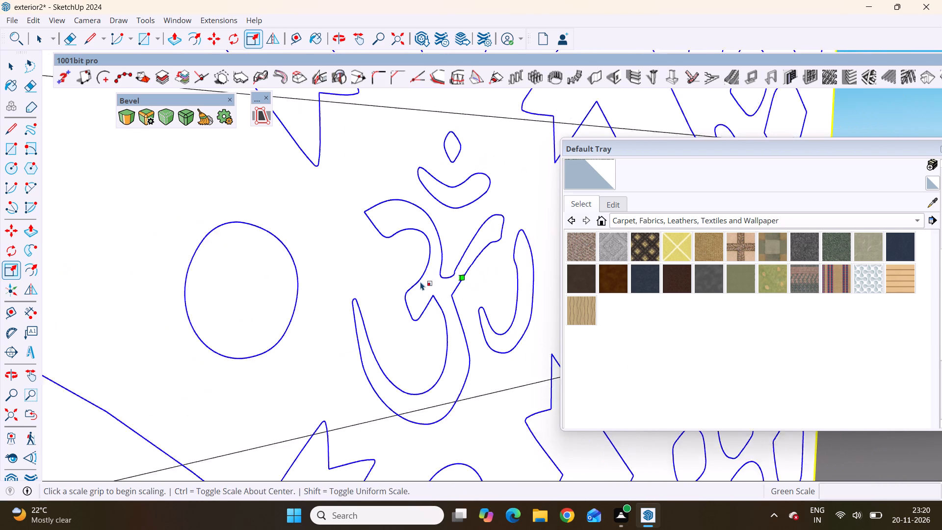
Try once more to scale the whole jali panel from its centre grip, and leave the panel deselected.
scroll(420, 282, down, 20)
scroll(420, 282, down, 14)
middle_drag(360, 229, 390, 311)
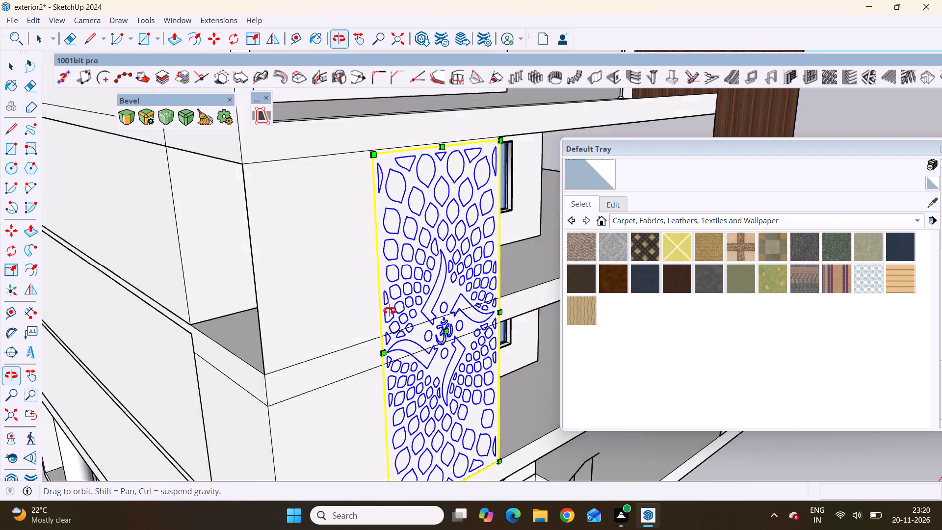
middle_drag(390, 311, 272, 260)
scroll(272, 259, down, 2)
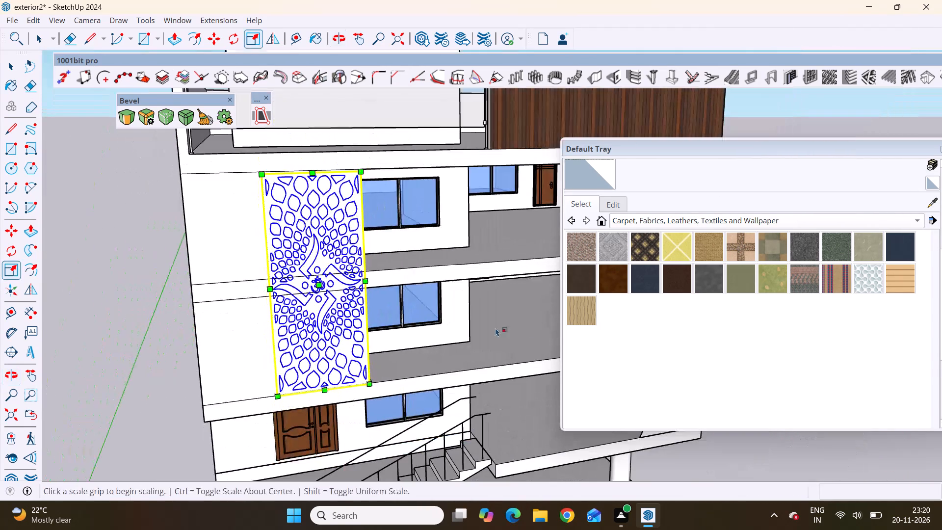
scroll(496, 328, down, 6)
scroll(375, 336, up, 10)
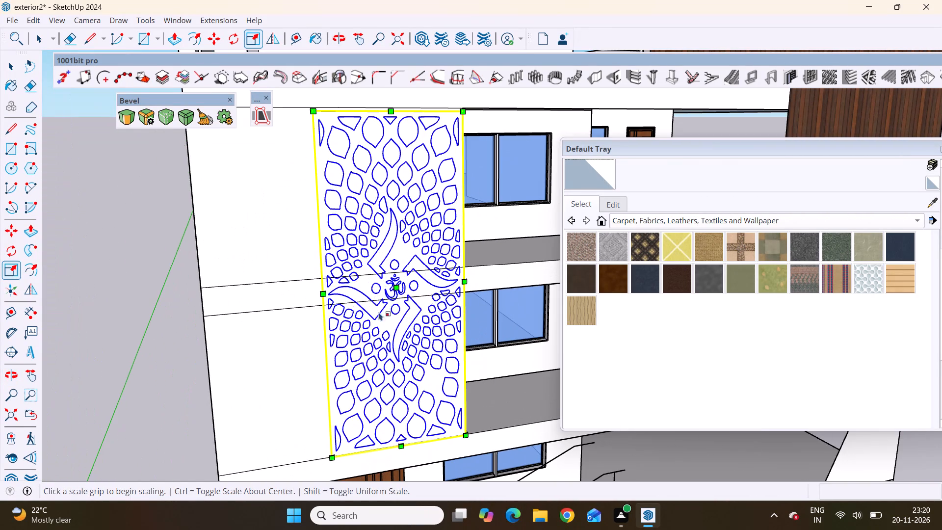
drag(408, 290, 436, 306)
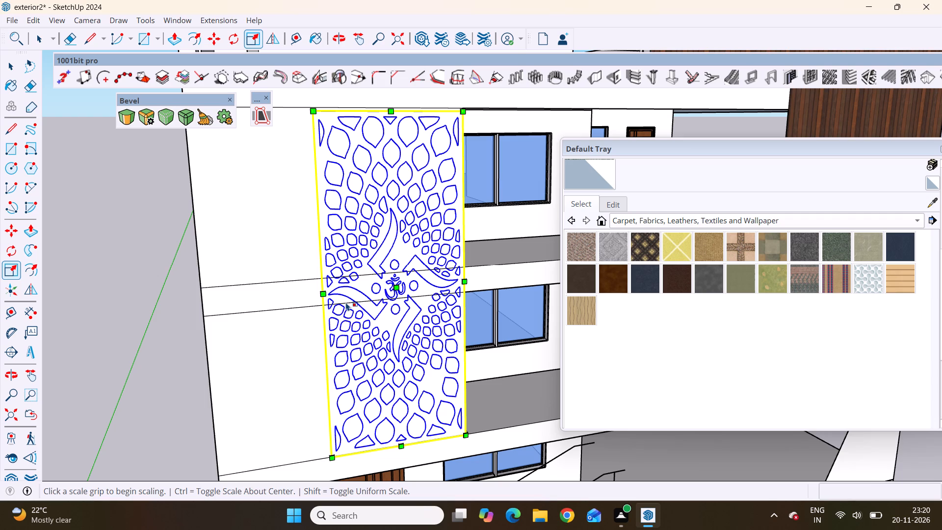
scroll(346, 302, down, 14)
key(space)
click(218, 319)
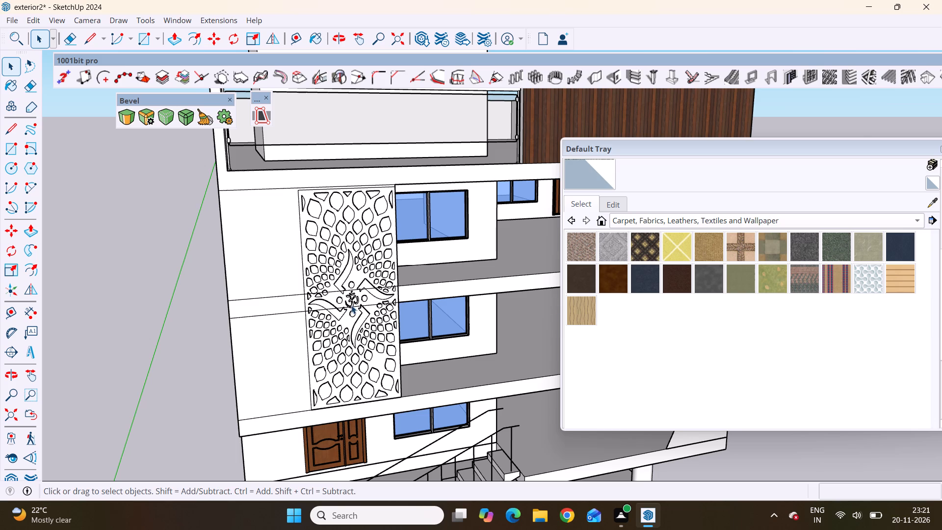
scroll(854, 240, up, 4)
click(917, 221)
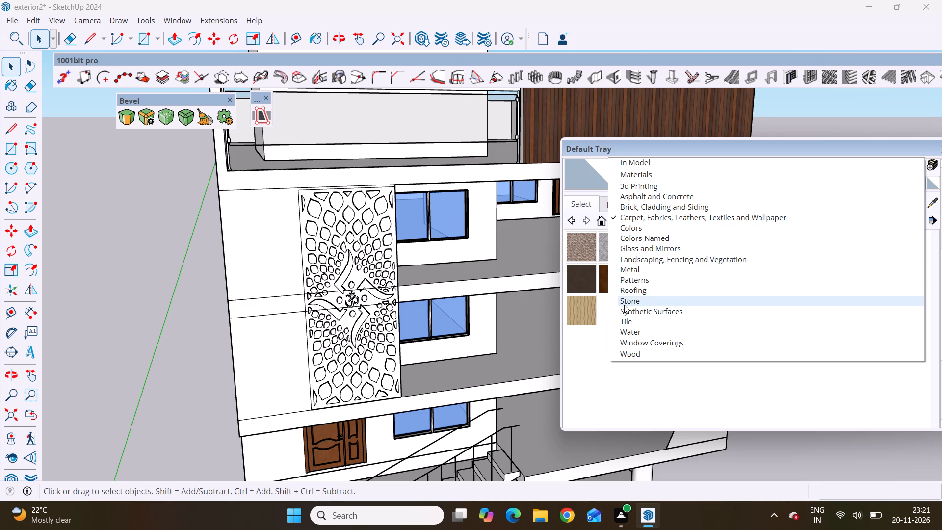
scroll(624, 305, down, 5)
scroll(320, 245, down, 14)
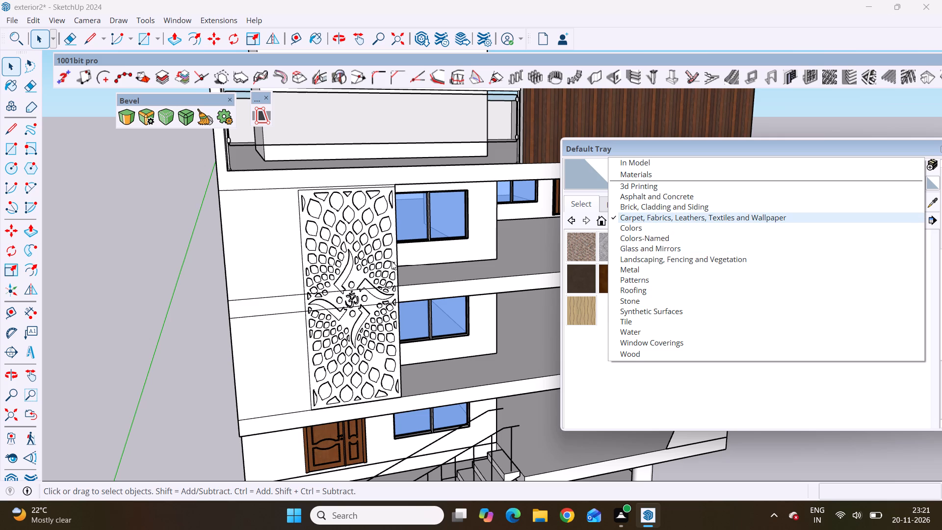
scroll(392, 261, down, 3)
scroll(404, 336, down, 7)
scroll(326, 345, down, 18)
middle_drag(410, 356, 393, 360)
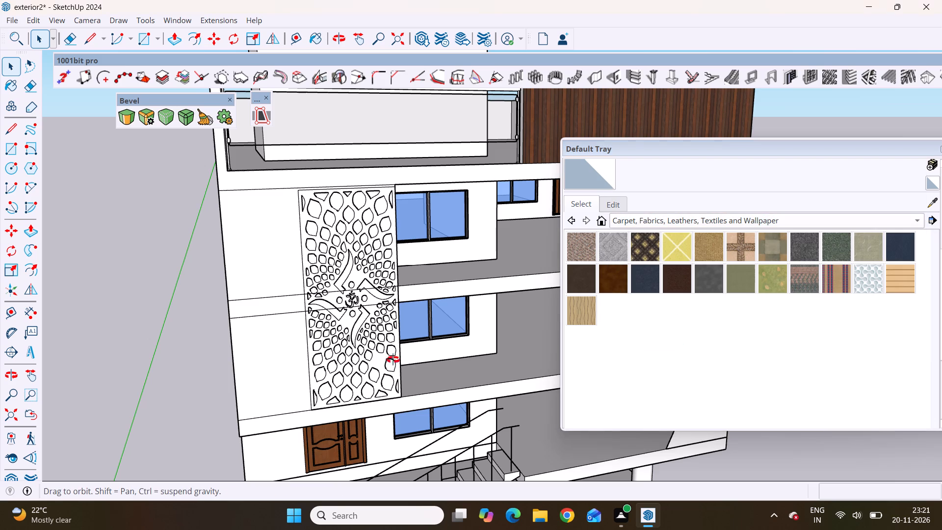
Compare the jali screen's size and placement in the reference facade image with the panel on the model's front wall.
middle_drag(393, 360, 322, 346)
scroll(411, 309, down, 12)
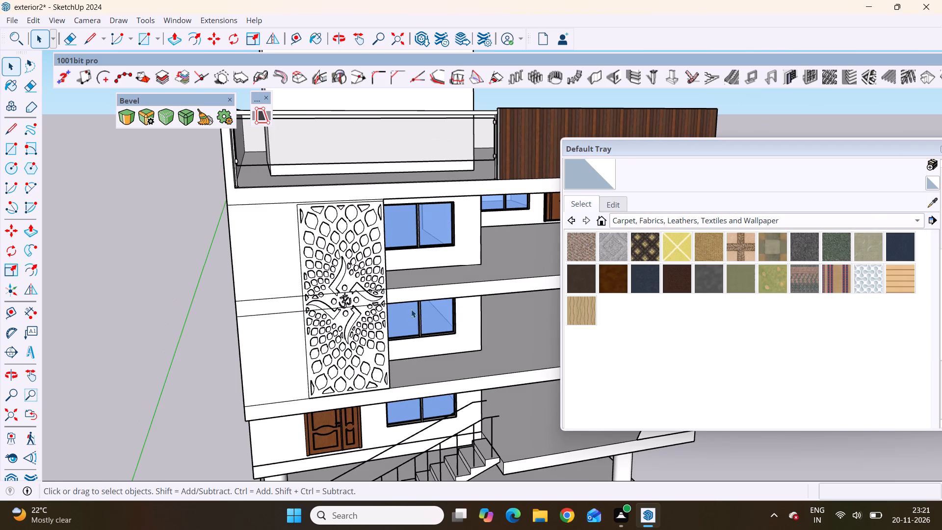
key(space)
scroll(299, 282, down, 10)
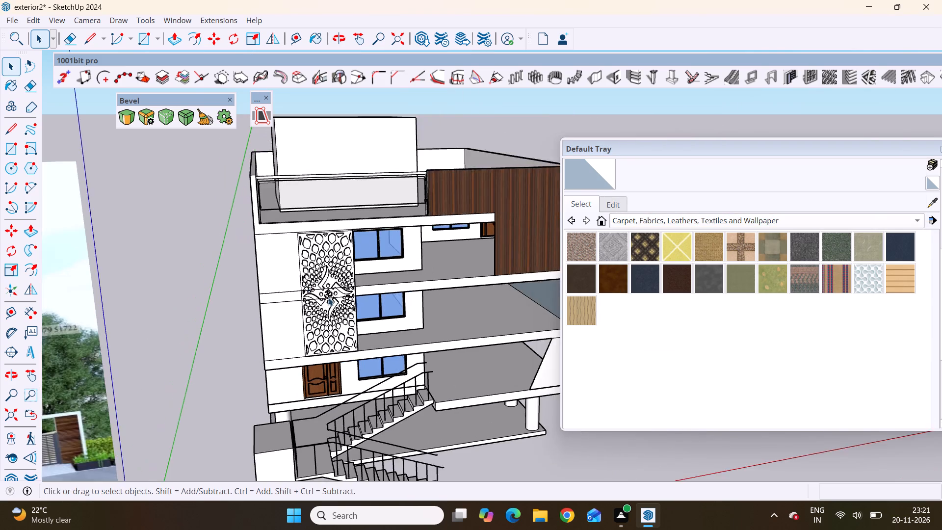
middle_drag(393, 313, 355, 319)
scroll(406, 275, down, 5)
scroll(178, 313, up, 3)
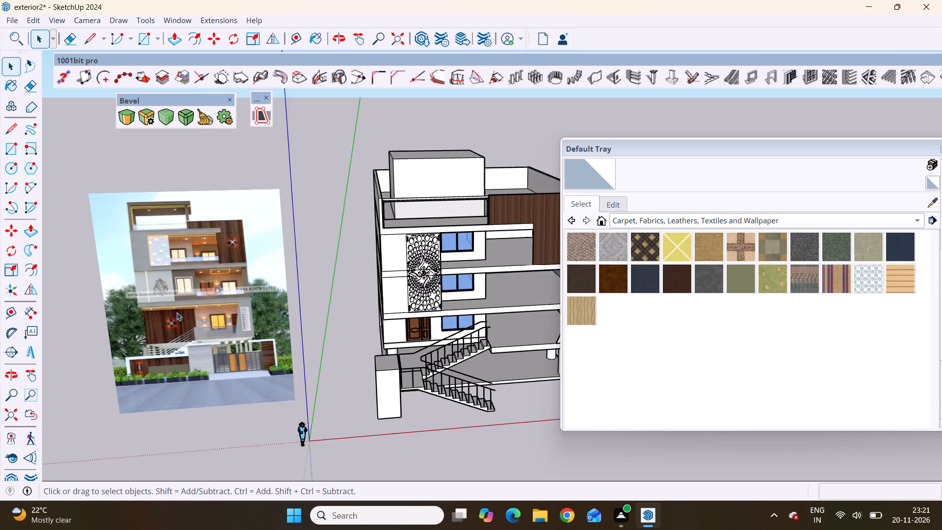
scroll(177, 312, up, 6)
scroll(140, 293, down, 4)
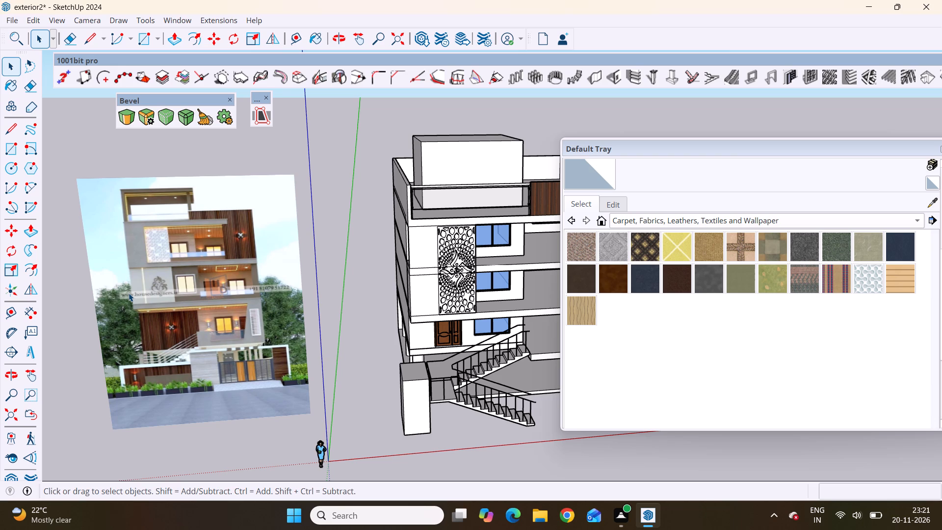
scroll(131, 246, up, 4)
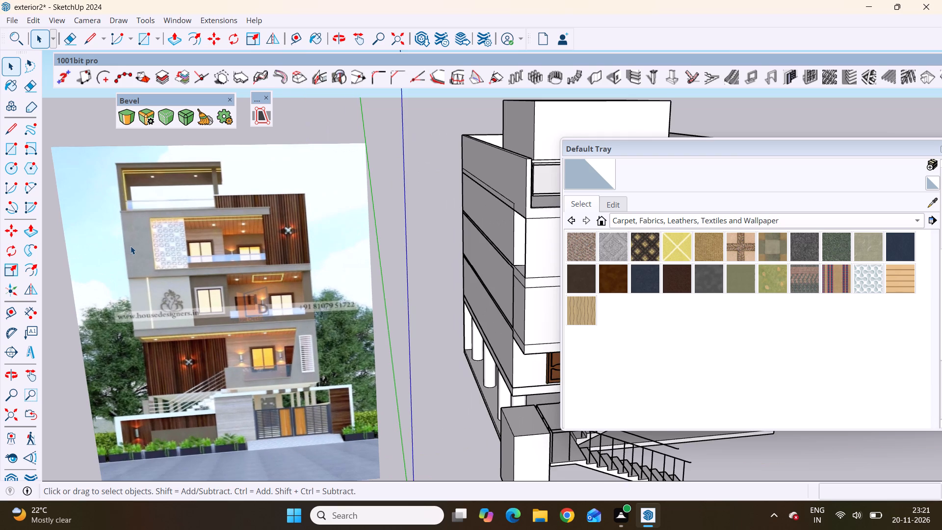
scroll(131, 246, down, 4)
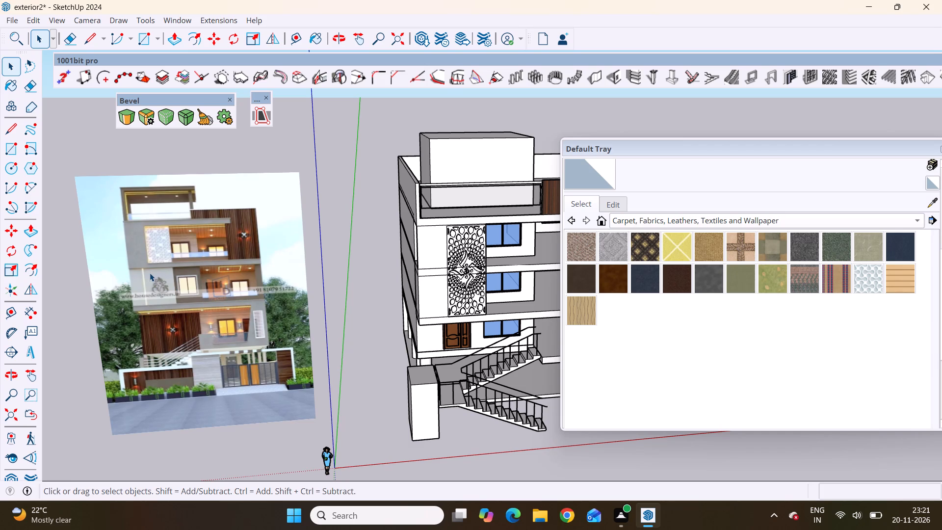
scroll(149, 272, down, 3)
scroll(363, 336, up, 8)
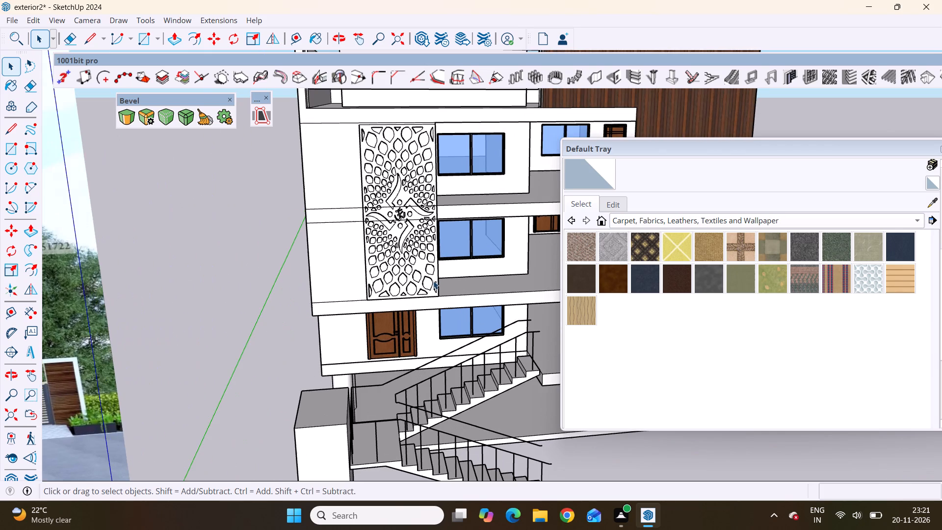
scroll(320, 274, down, 1)
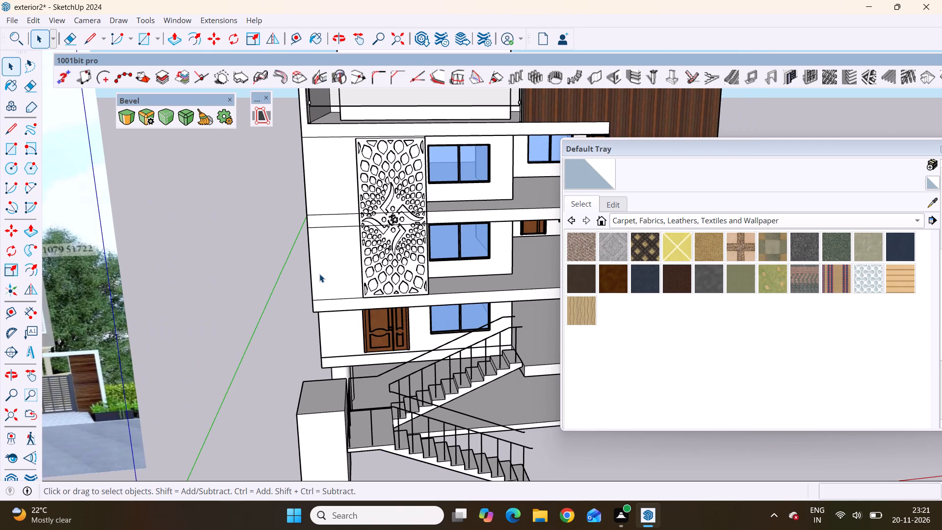
scroll(319, 274, down, 9)
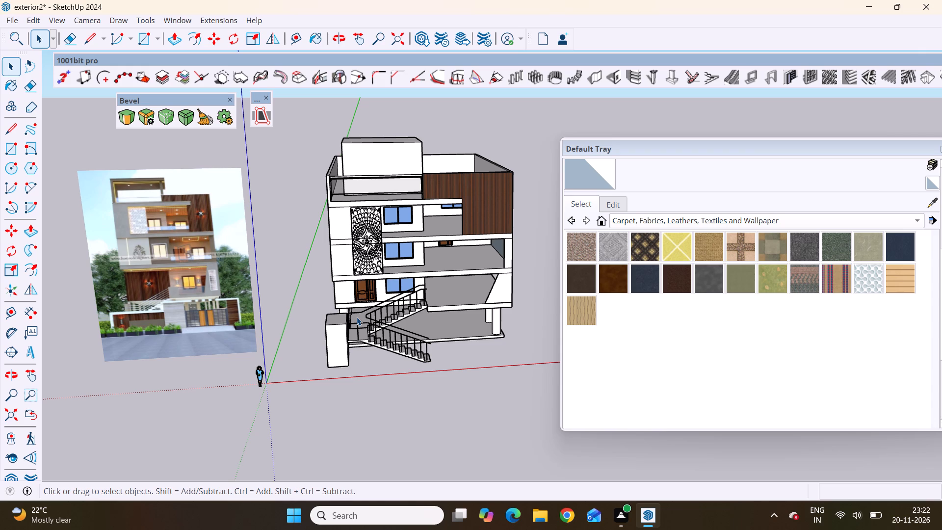
scroll(381, 202, up, 8)
scroll(364, 241, up, 7)
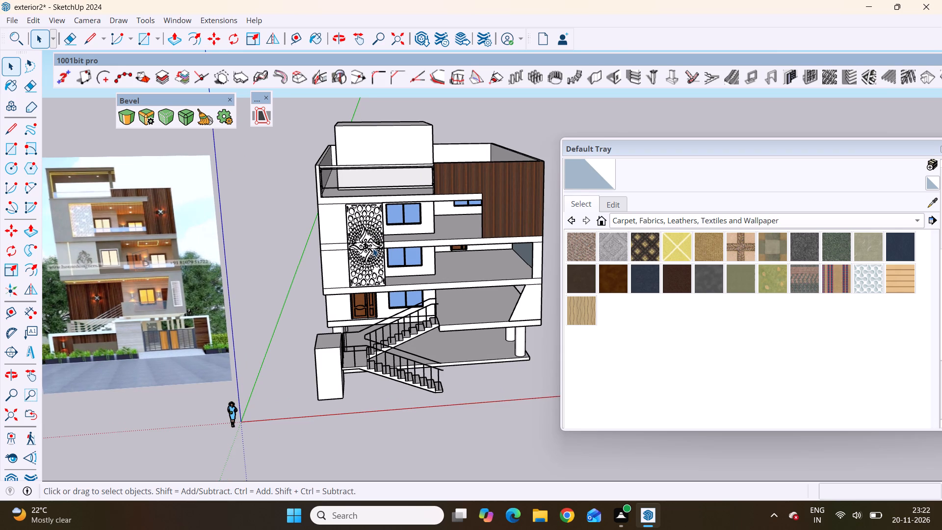
scroll(373, 248, up, 1)
scroll(278, 241, up, 3)
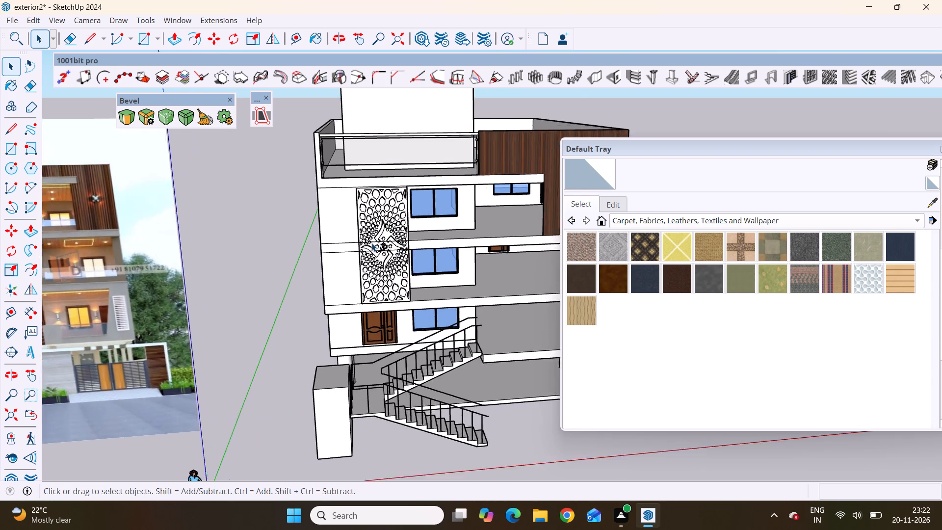
scroll(371, 243, up, 1)
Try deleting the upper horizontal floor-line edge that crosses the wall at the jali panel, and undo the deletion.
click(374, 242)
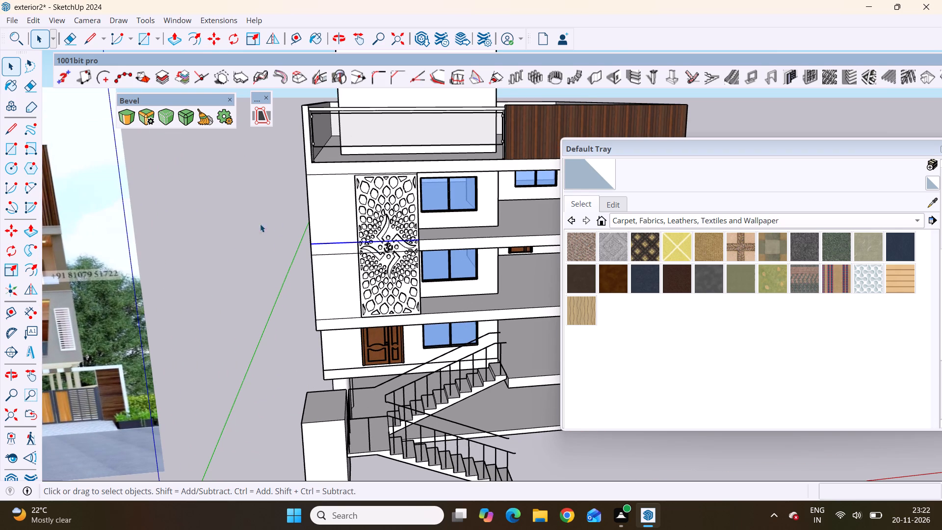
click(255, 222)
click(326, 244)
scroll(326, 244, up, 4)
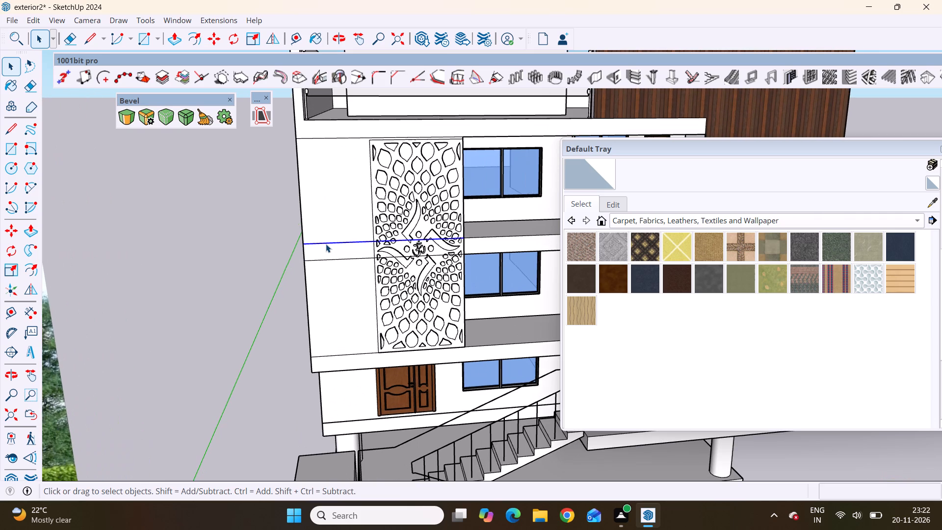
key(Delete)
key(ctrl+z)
Scale the jali panel down uniformly to 0.45 about its upper outer corner so it spans only the upper storey.
click(414, 187)
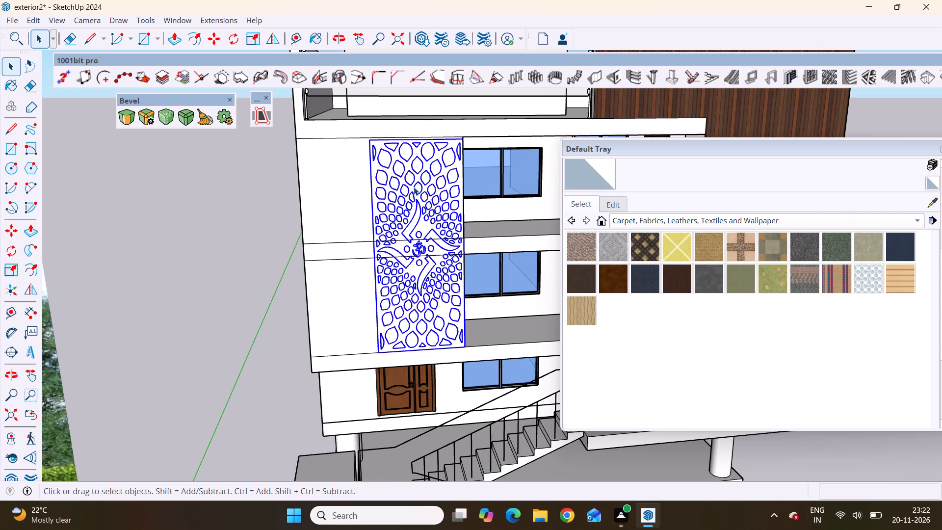
key(s)
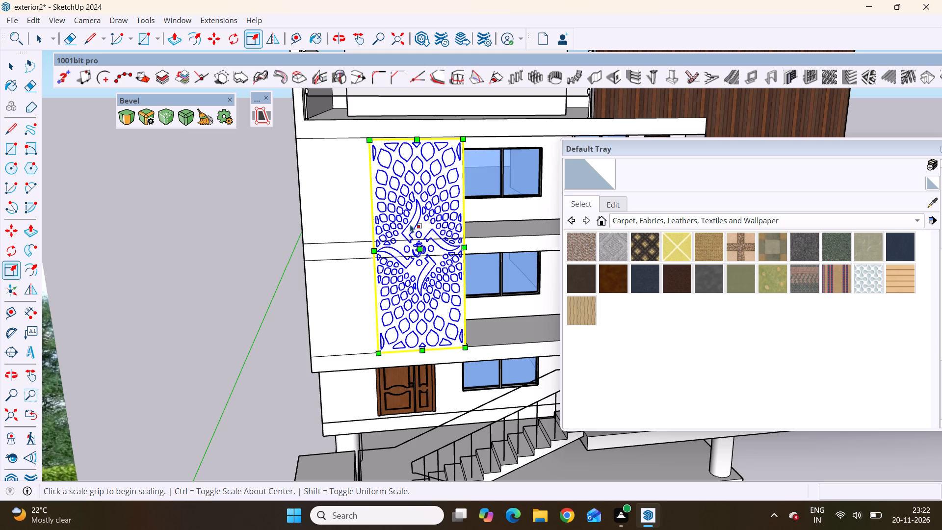
scroll(409, 226, down, 15)
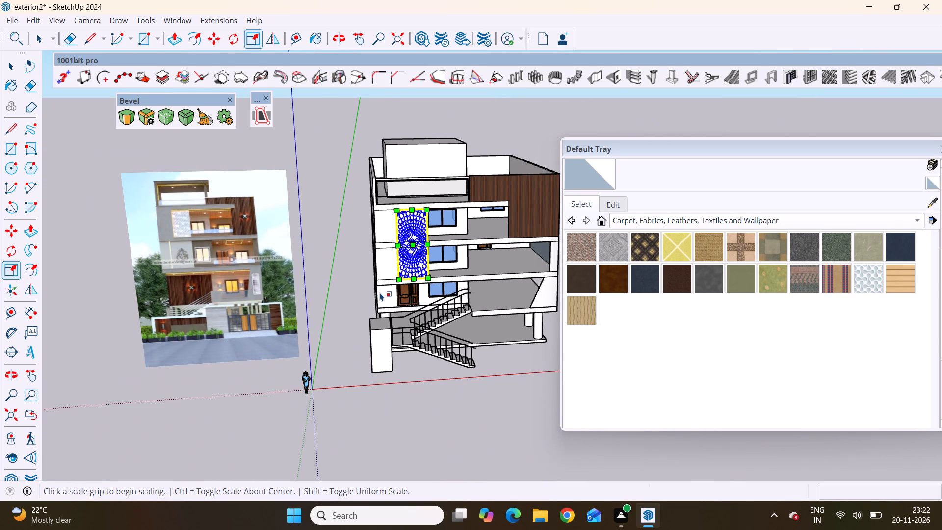
scroll(380, 292, up, 3)
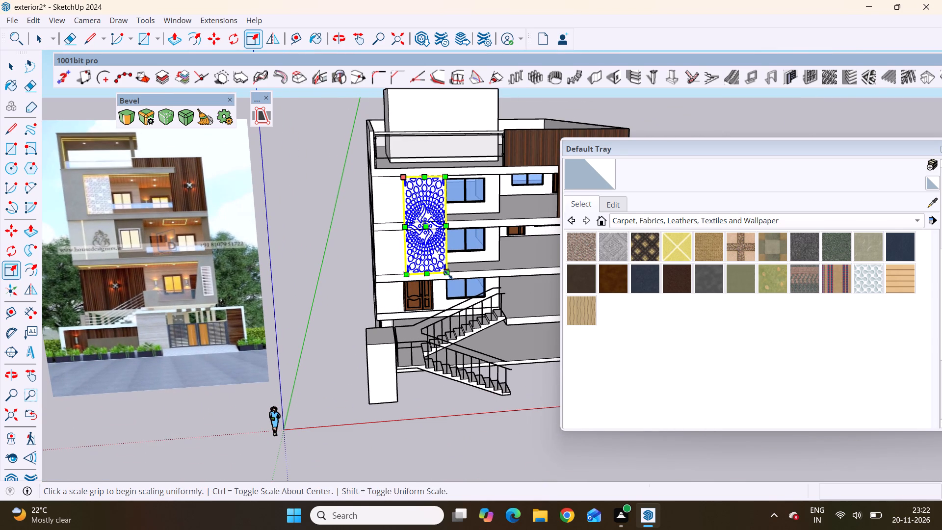
scroll(448, 279, up, 5)
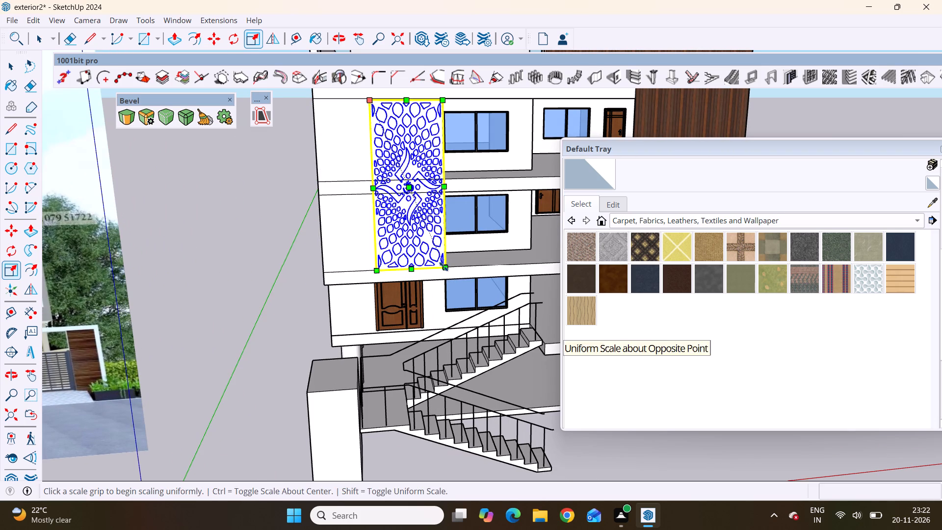
drag(444, 266, 440, 174)
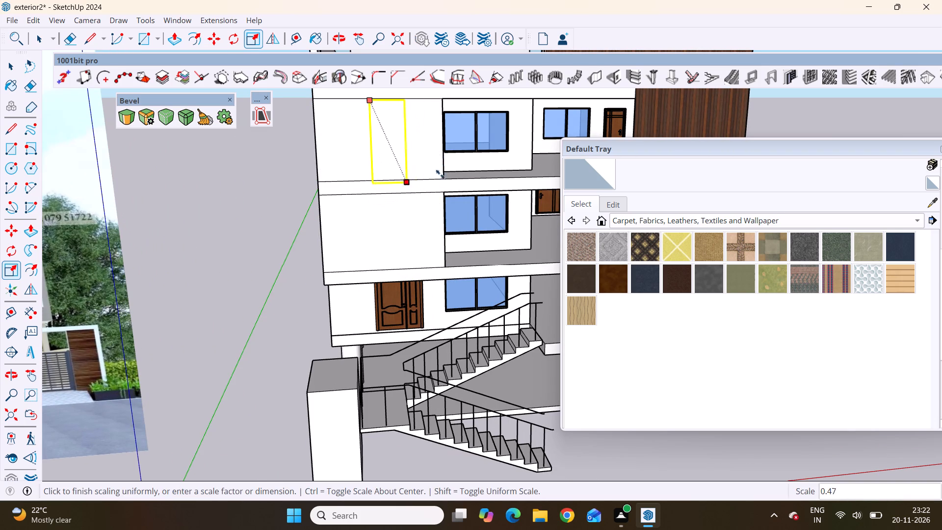
drag(440, 174, 445, 145)
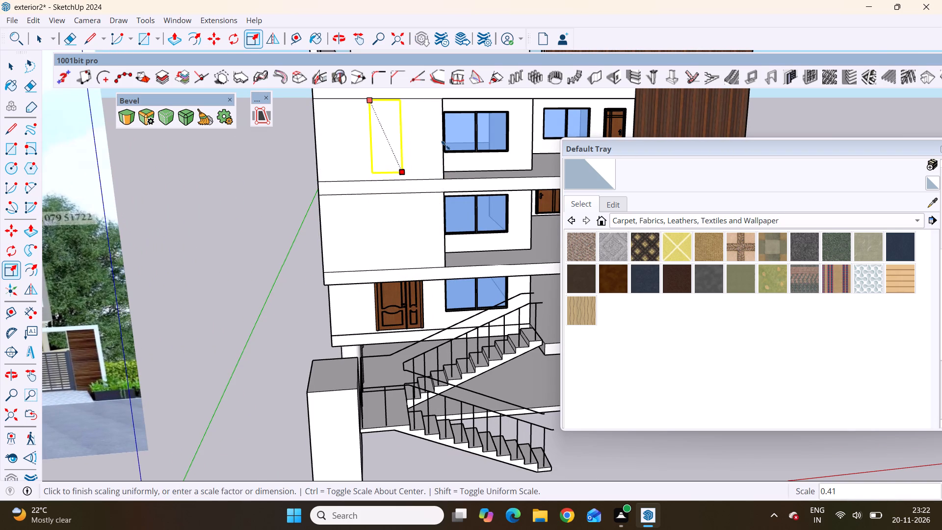
drag(445, 145, 446, 153)
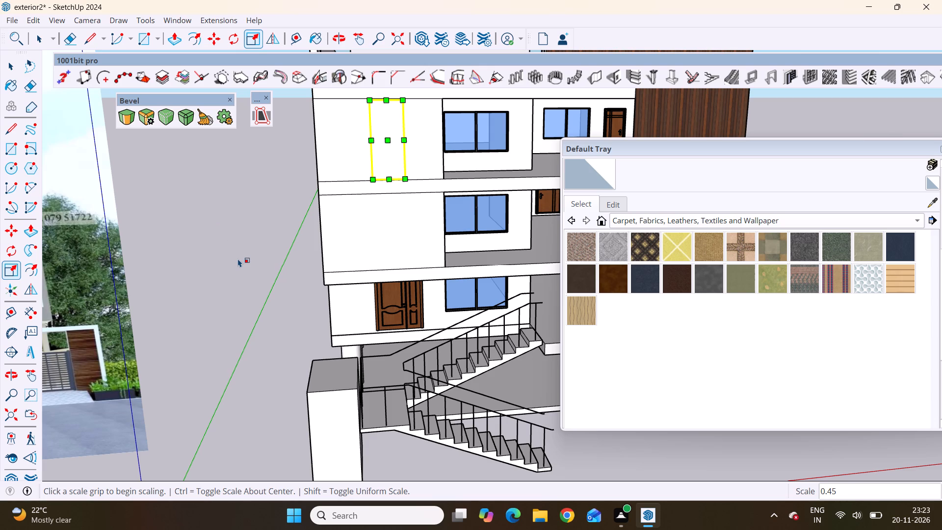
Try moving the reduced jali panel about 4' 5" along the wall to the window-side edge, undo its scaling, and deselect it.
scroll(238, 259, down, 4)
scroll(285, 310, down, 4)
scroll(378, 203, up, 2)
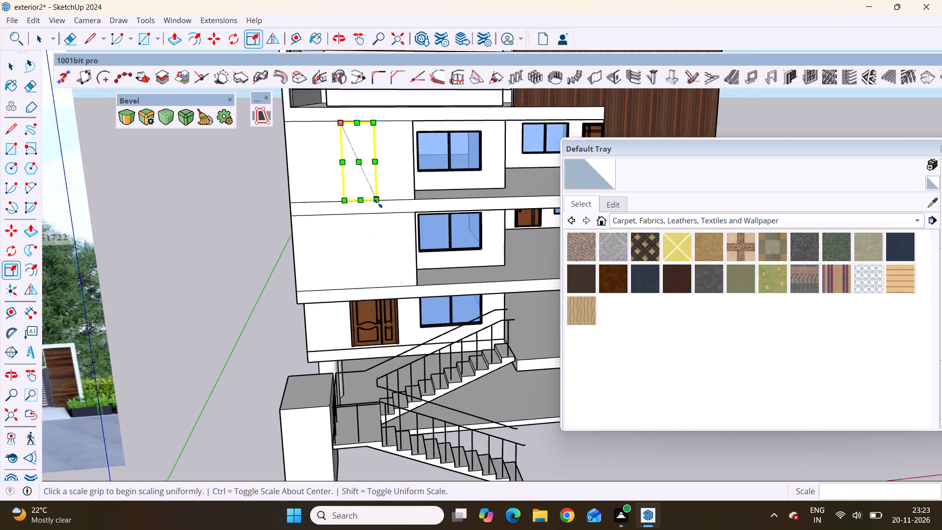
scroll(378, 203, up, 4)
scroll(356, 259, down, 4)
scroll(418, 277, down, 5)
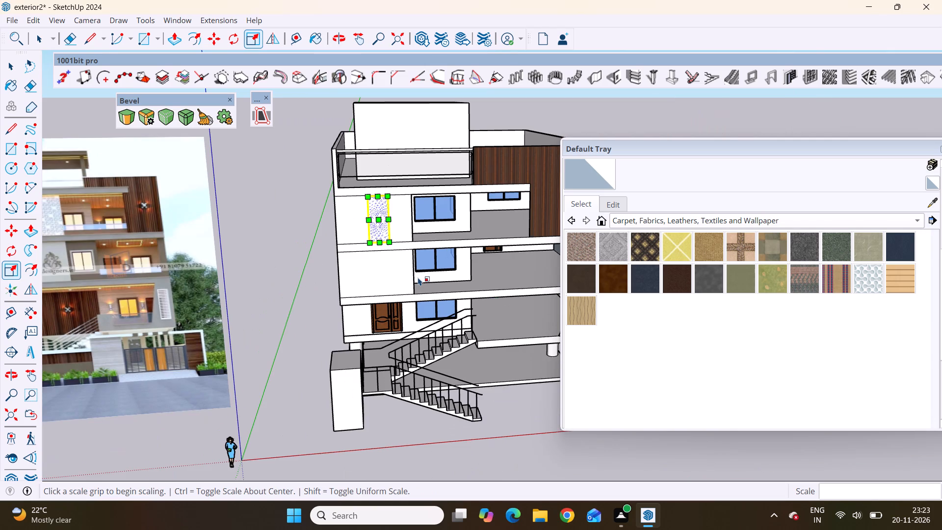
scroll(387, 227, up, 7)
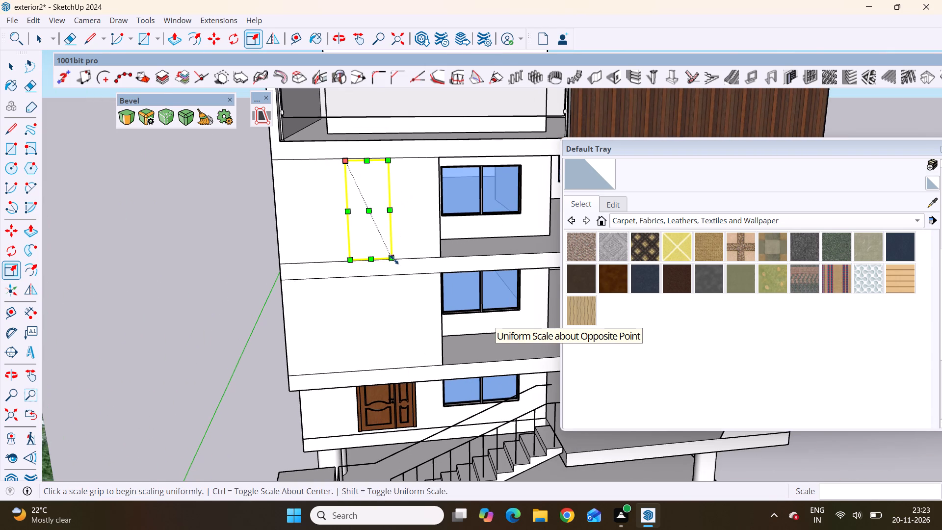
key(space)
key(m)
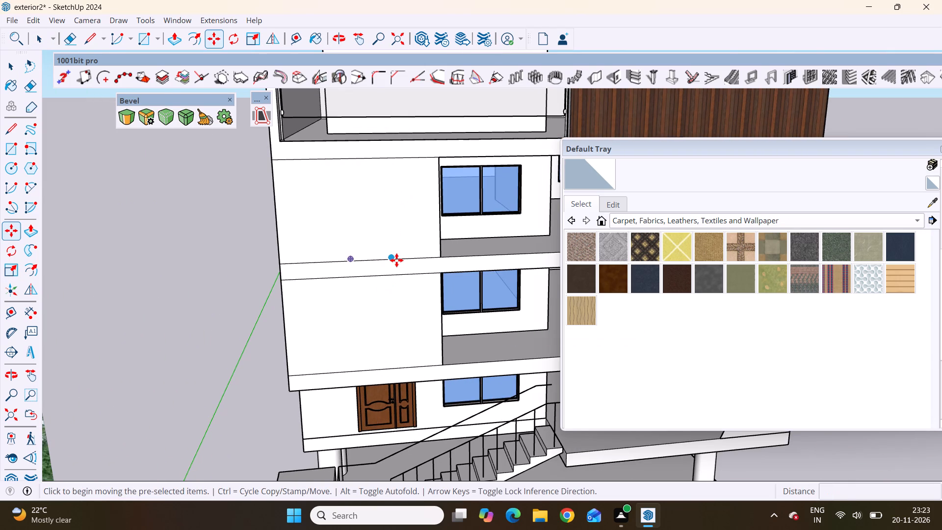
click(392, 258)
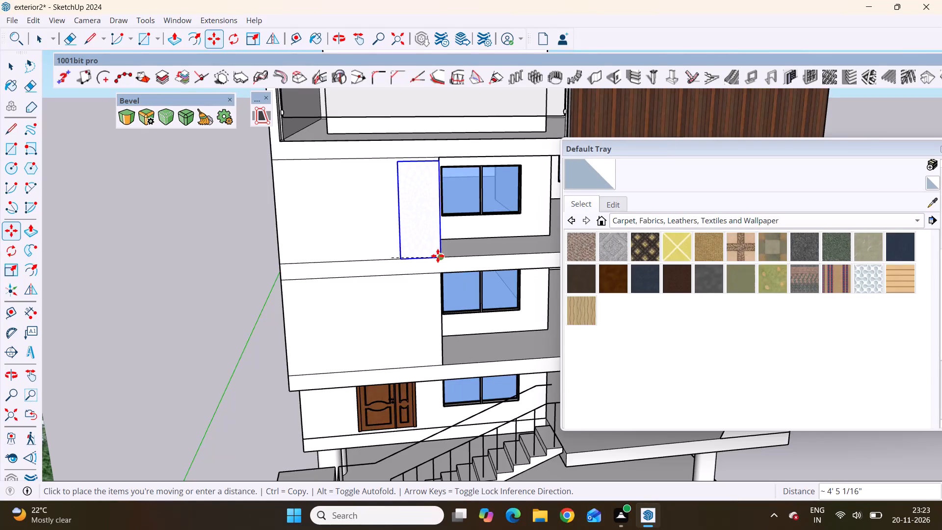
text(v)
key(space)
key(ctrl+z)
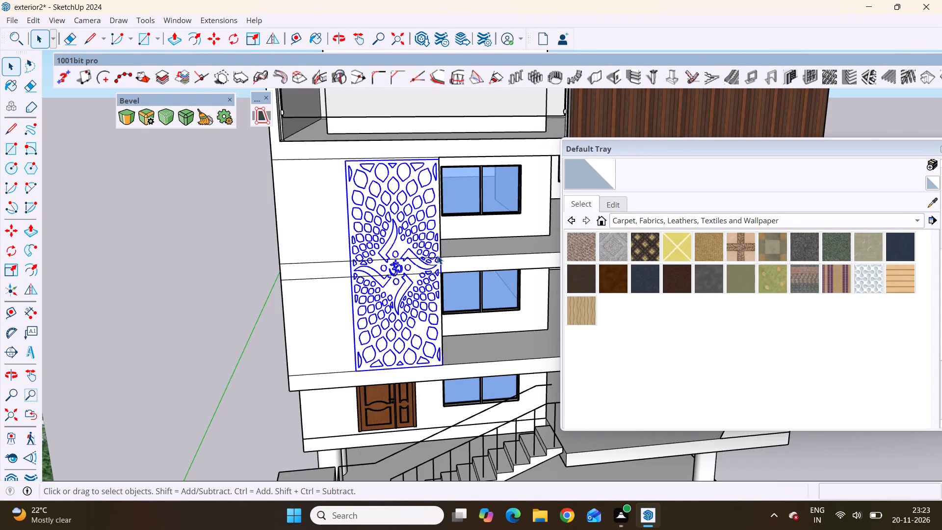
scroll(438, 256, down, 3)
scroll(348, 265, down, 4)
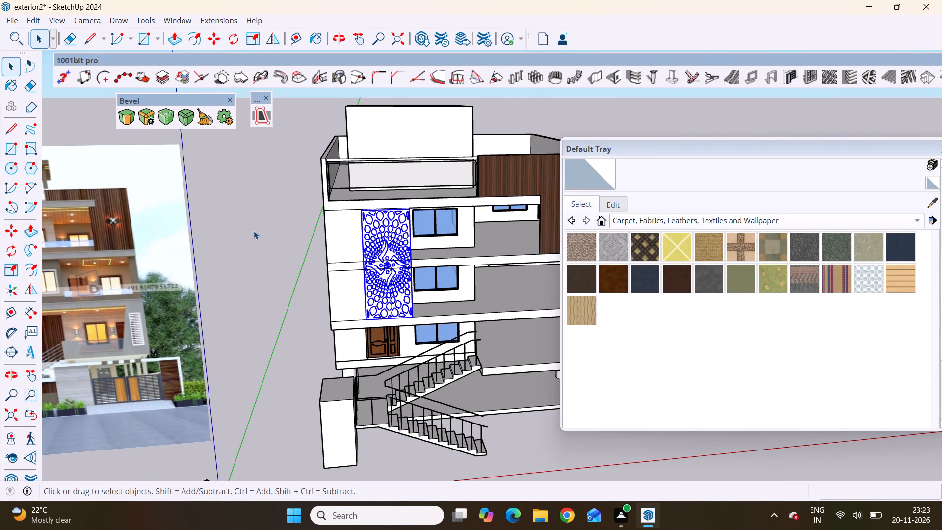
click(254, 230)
Compare the jali screen's height and position in the reference facade image with the panel on the model's front wall.
scroll(254, 230, down, 1)
scroll(254, 230, up, 3)
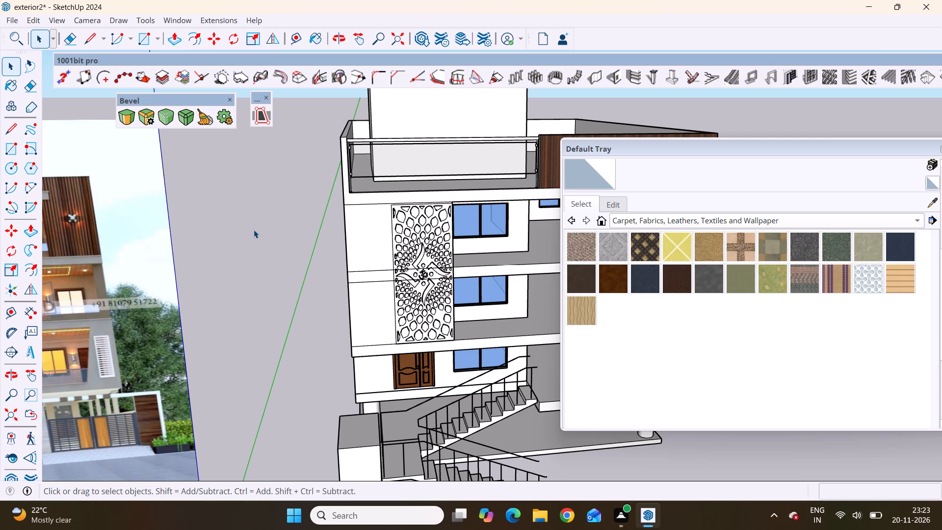
scroll(258, 209, down, 9)
scroll(216, 274, up, 5)
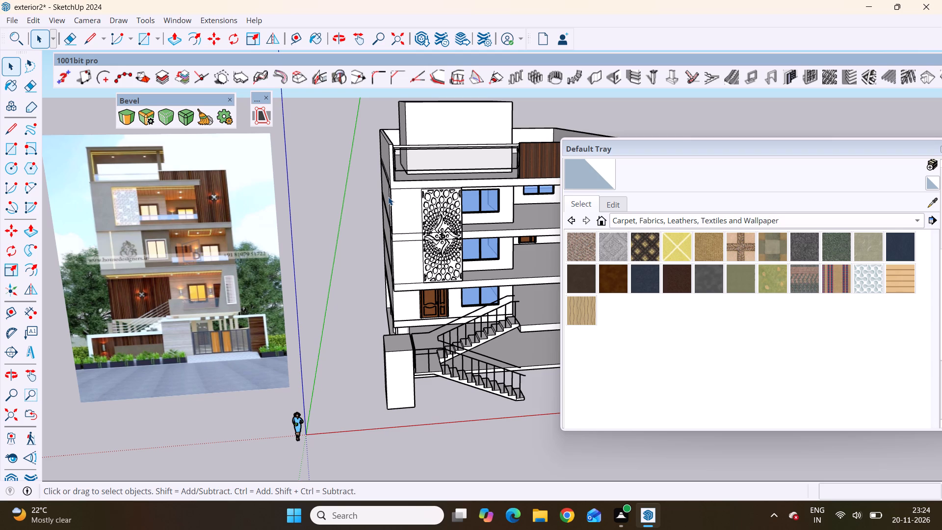
scroll(302, 257, down, 11)
middle_drag(462, 267, 374, 271)
scroll(374, 271, down, 14)
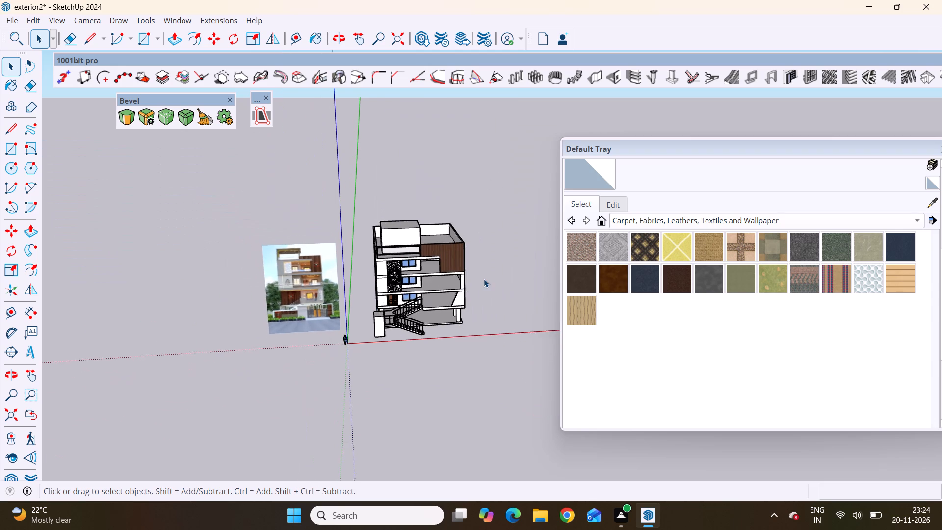
scroll(442, 293, up, 11)
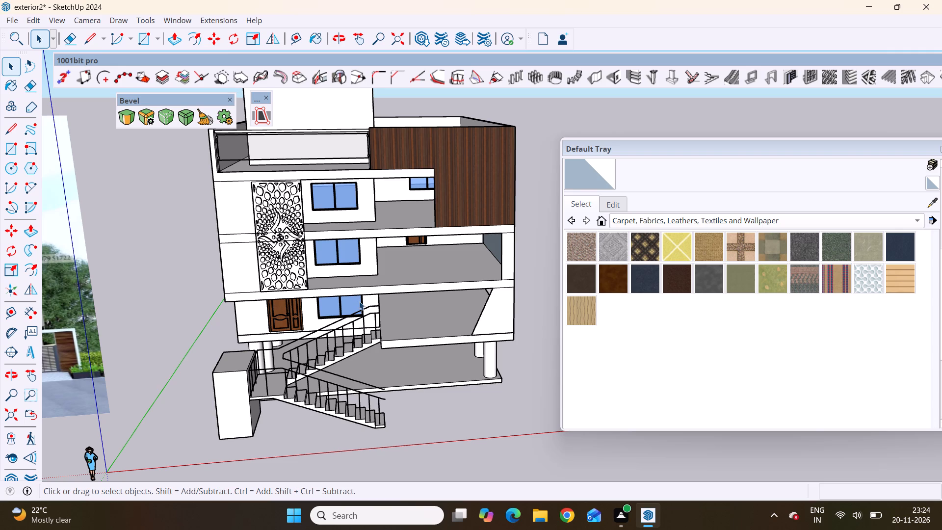
scroll(445, 257, down, 5)
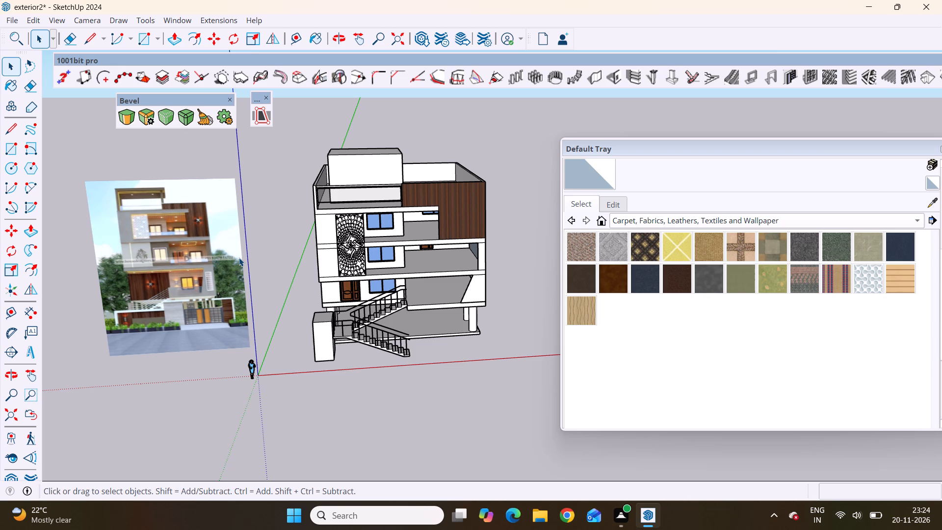
scroll(136, 219, up, 7)
scroll(97, 257, down, 3)
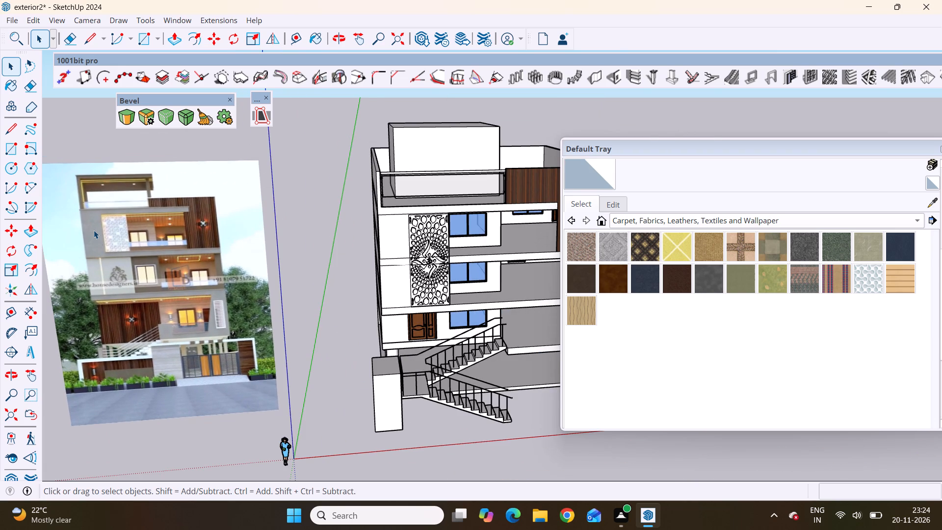
scroll(93, 229, up, 5)
scroll(73, 249, down, 3)
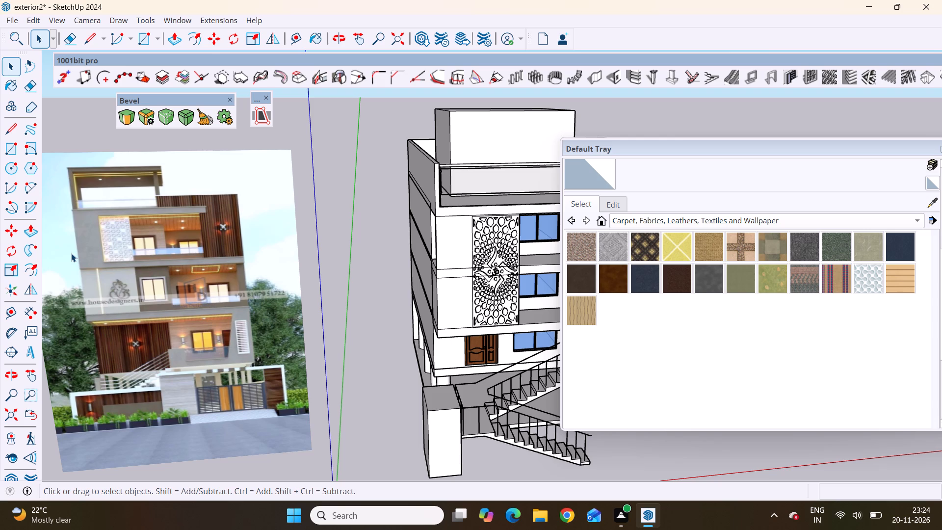
scroll(71, 253, down, 3)
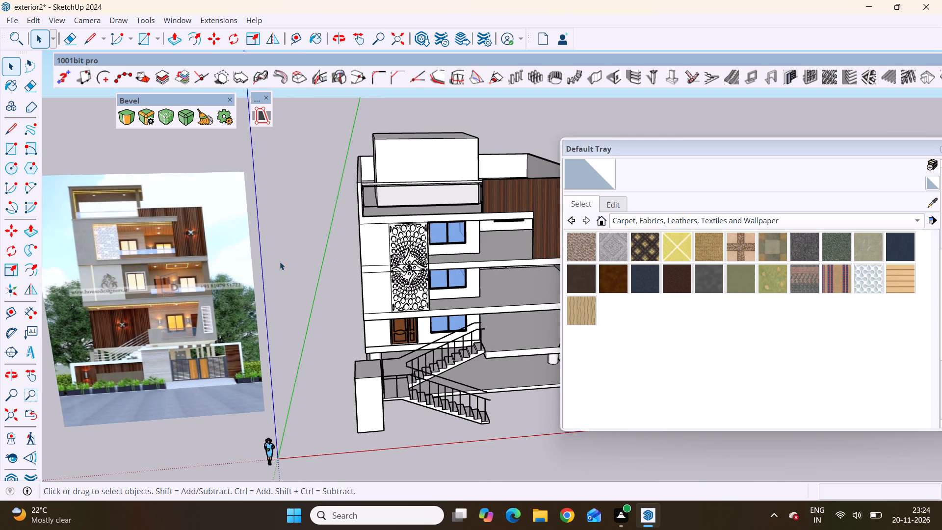
scroll(193, 272, down, 5)
middle_drag(400, 284, 344, 339)
scroll(330, 277, up, 4)
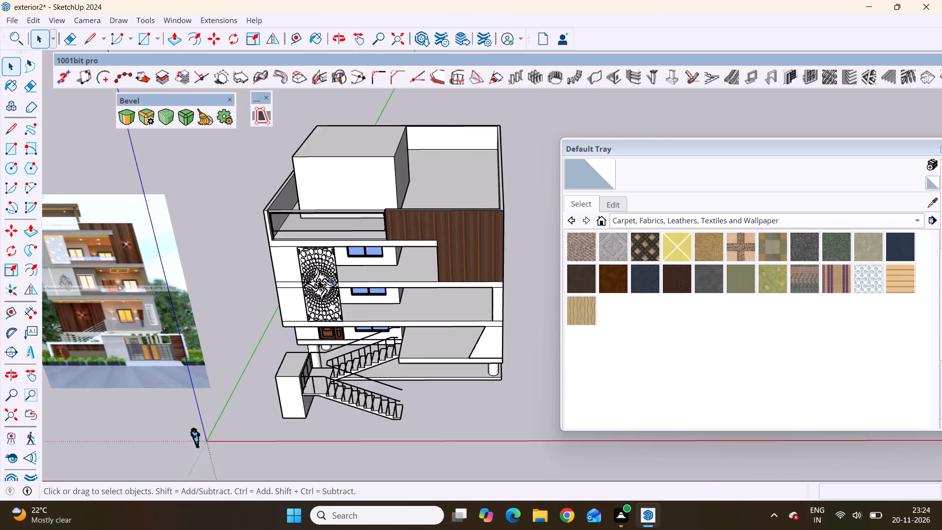
scroll(330, 277, up, 5)
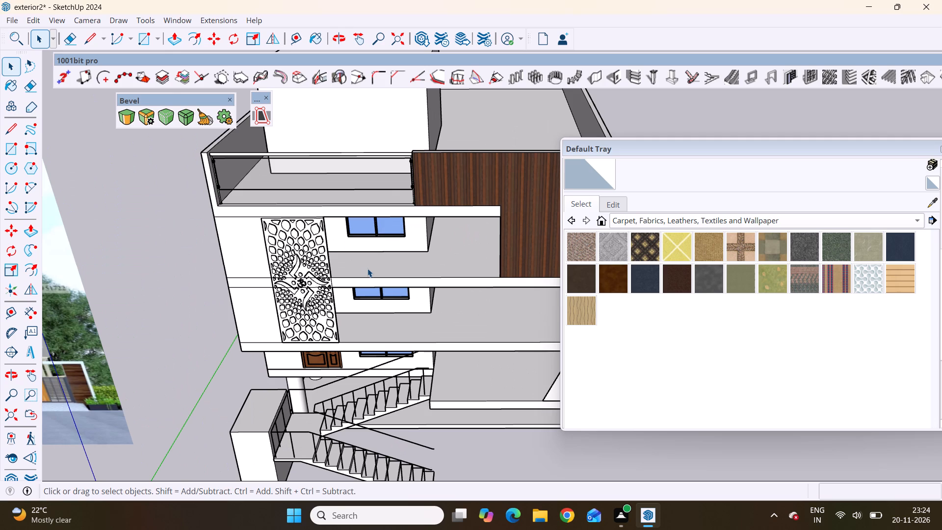
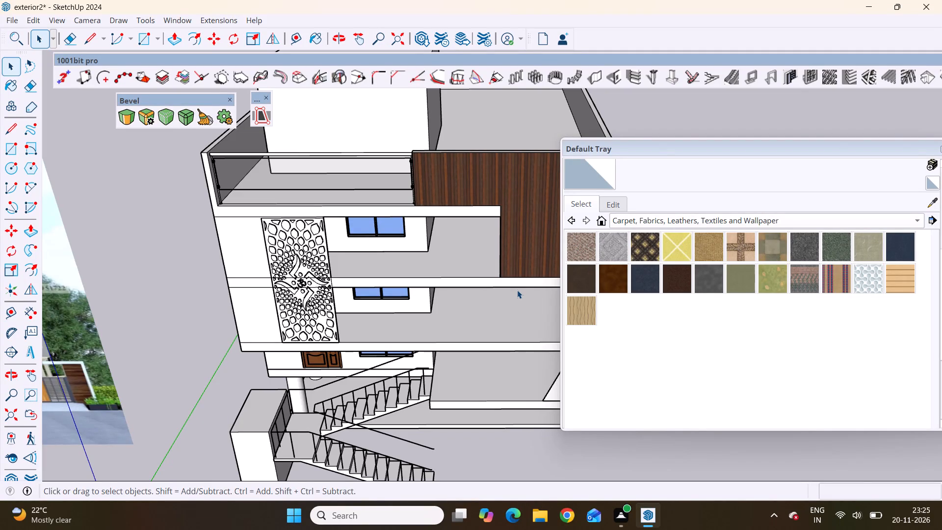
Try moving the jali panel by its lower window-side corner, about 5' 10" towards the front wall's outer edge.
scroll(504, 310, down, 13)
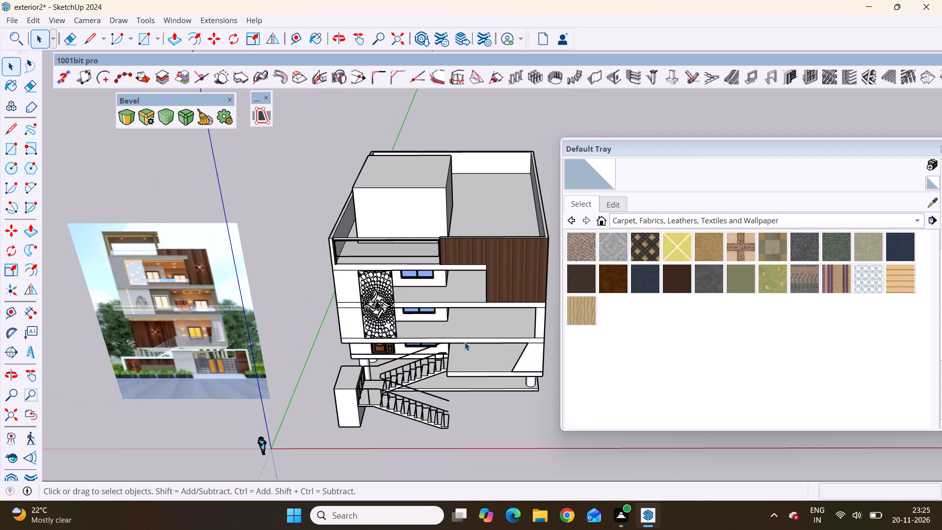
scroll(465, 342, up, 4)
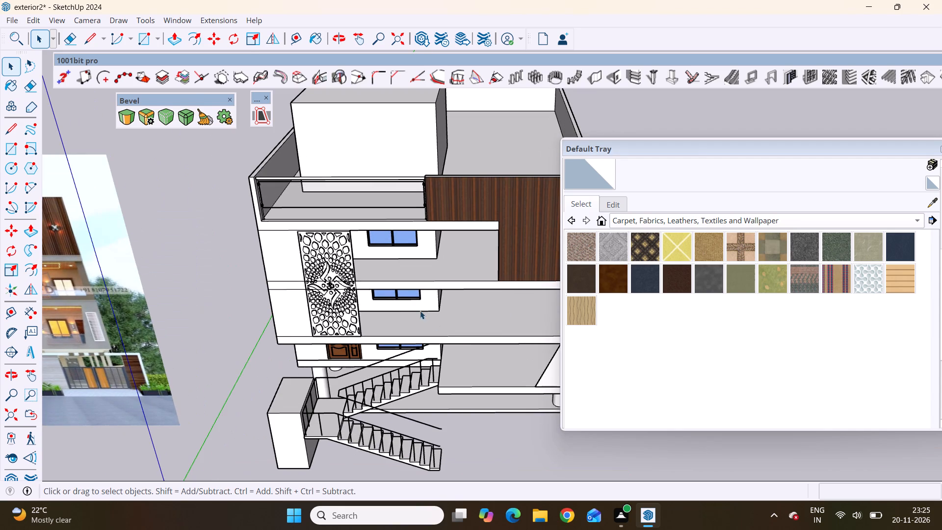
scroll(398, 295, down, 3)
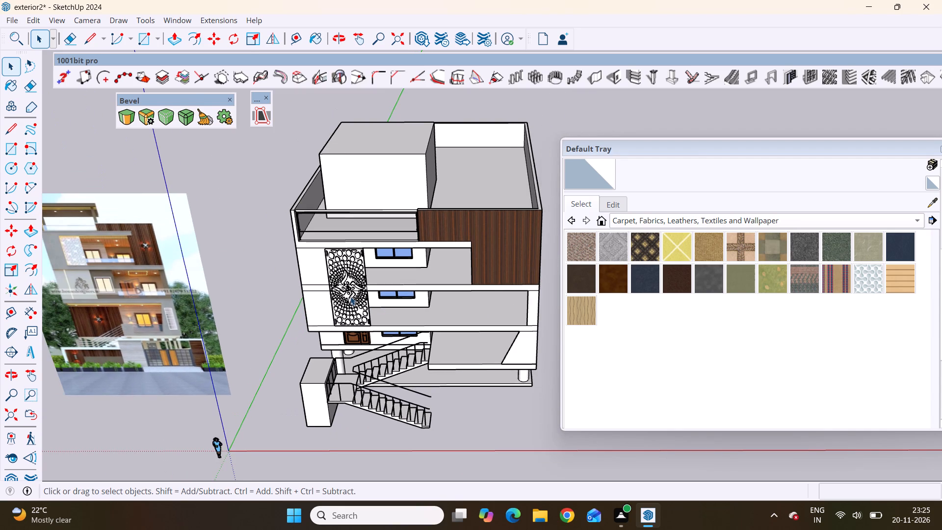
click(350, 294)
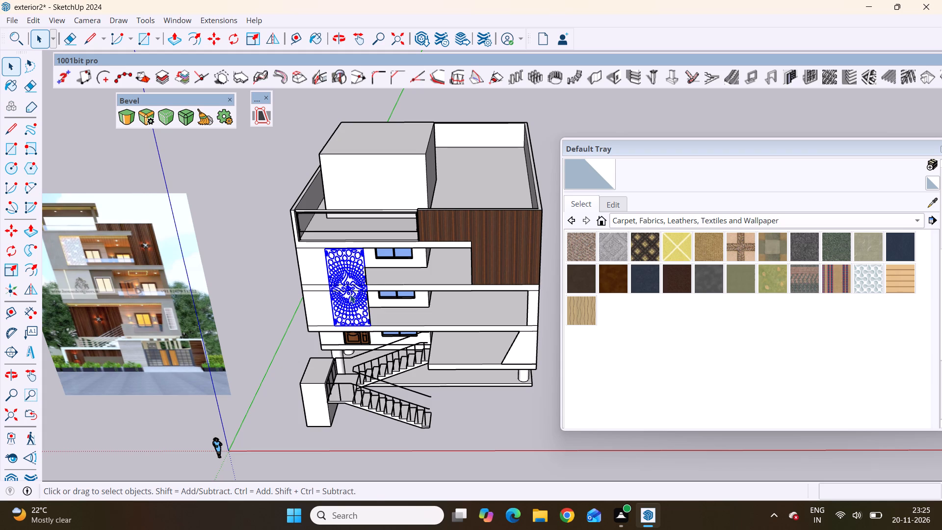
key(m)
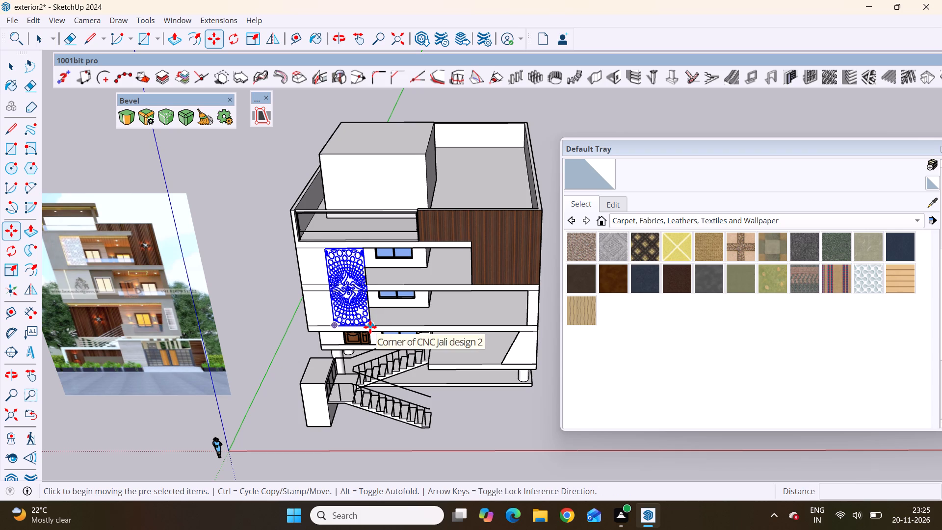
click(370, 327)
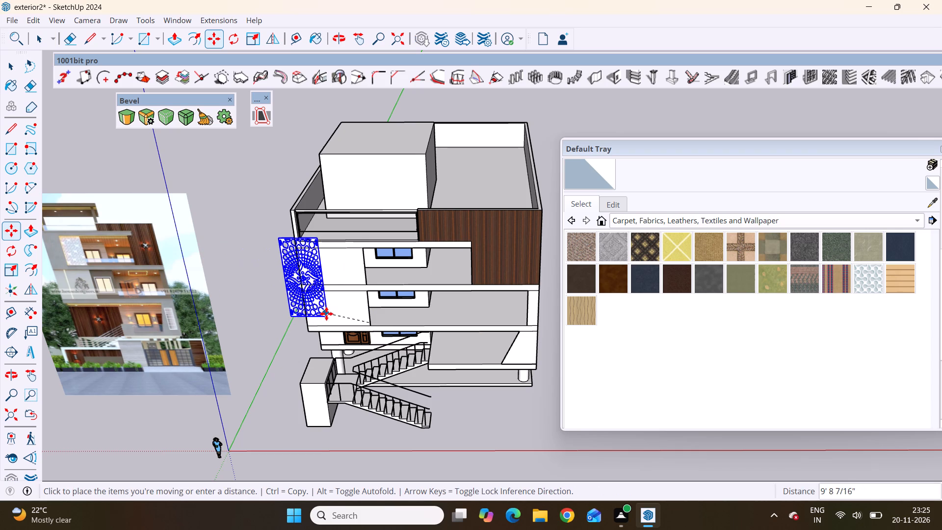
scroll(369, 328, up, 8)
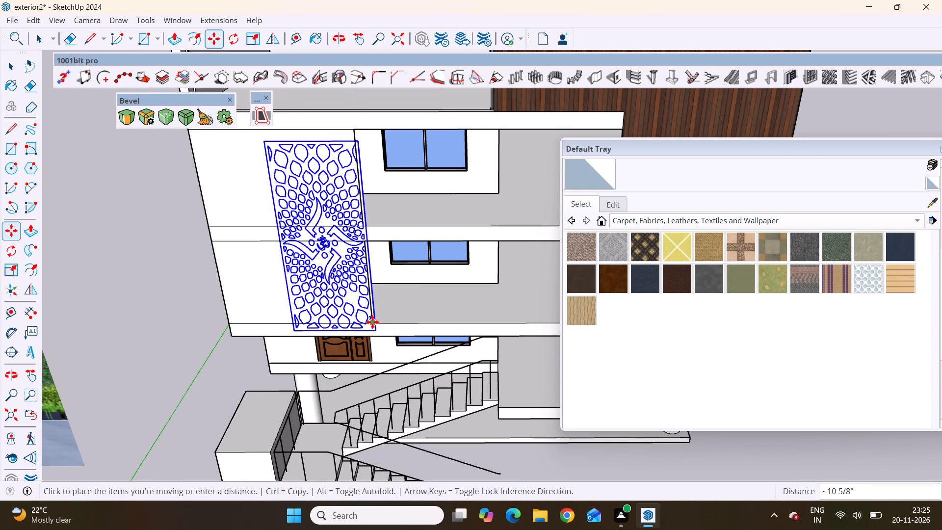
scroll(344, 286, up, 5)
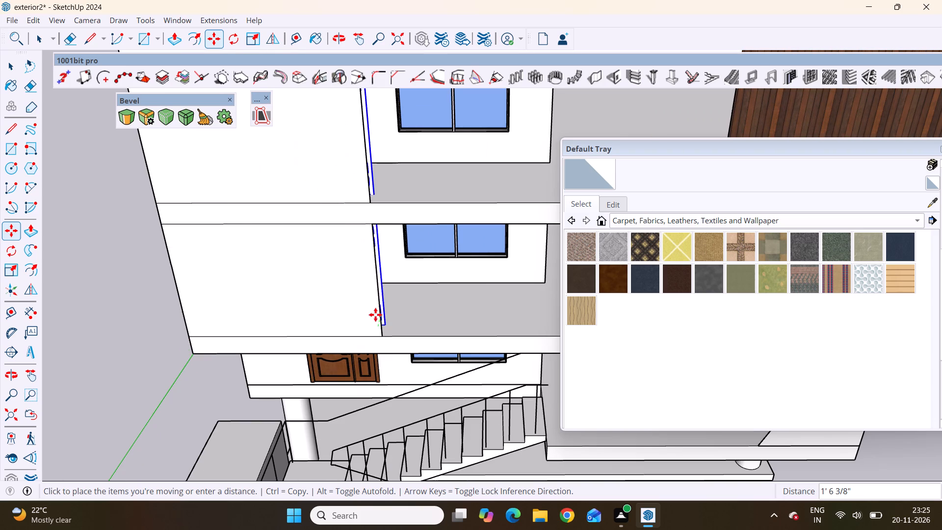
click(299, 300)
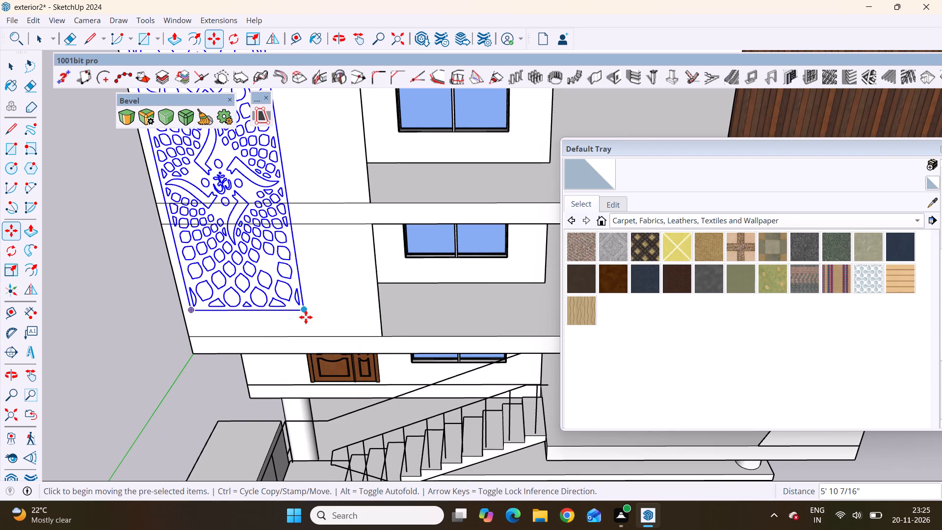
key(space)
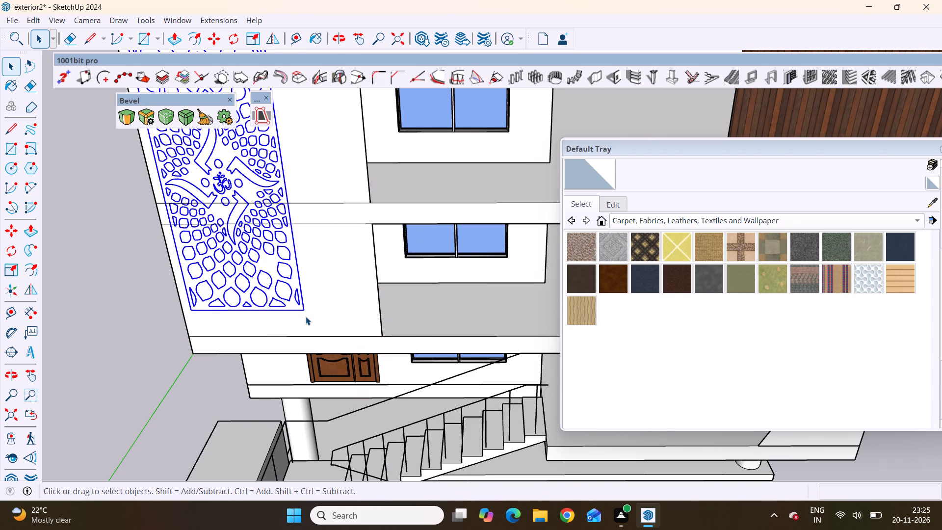
Move the jali panel about 5' 10" so its lower corner snaps to the front wall's lower window-side corner.
key(m)
key(m)
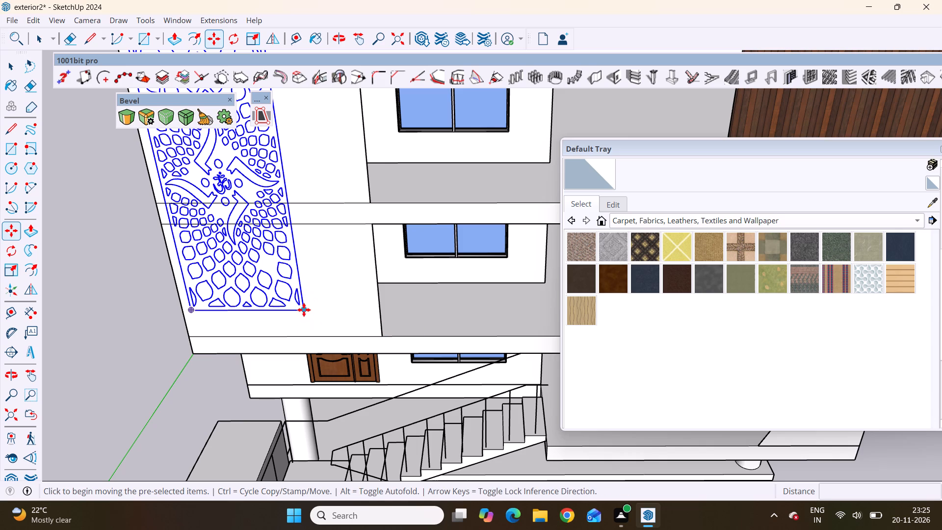
click(304, 309)
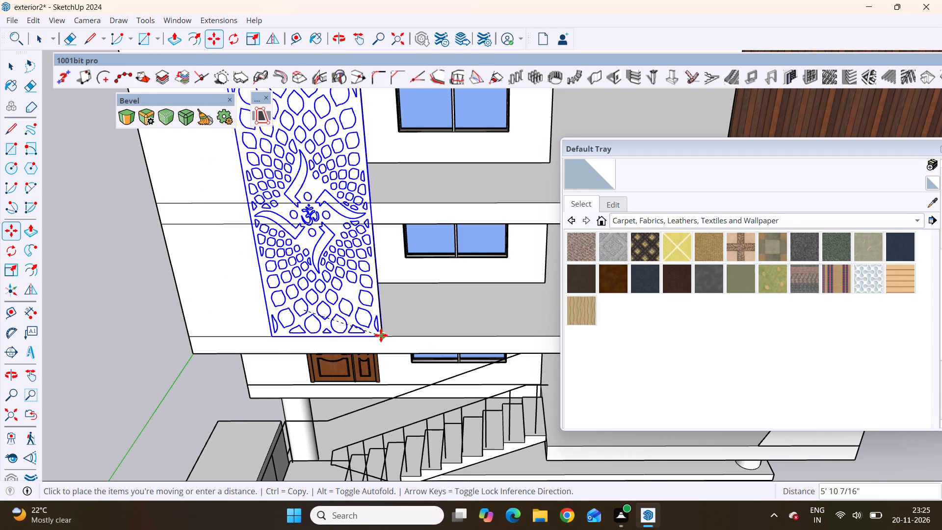
click(381, 335)
scroll(245, 339, down, 20)
scroll(245, 339, down, 1)
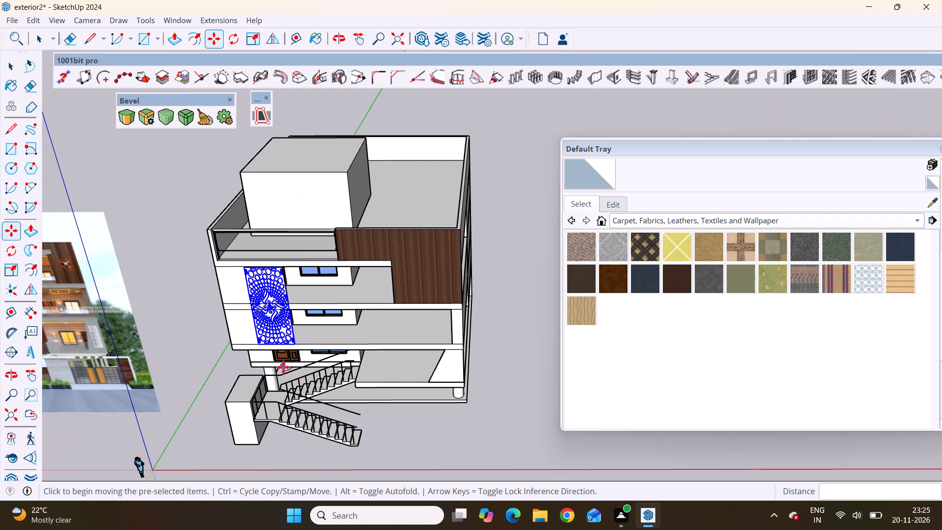
key(space)
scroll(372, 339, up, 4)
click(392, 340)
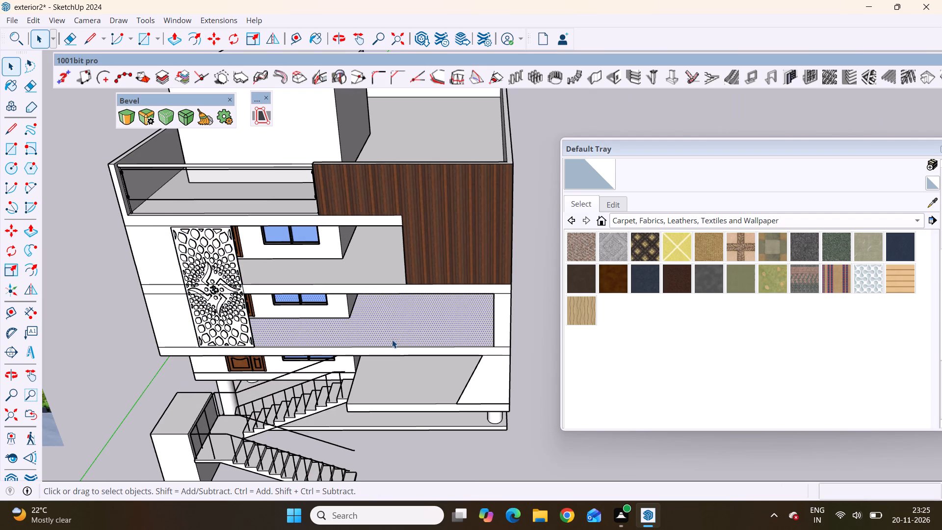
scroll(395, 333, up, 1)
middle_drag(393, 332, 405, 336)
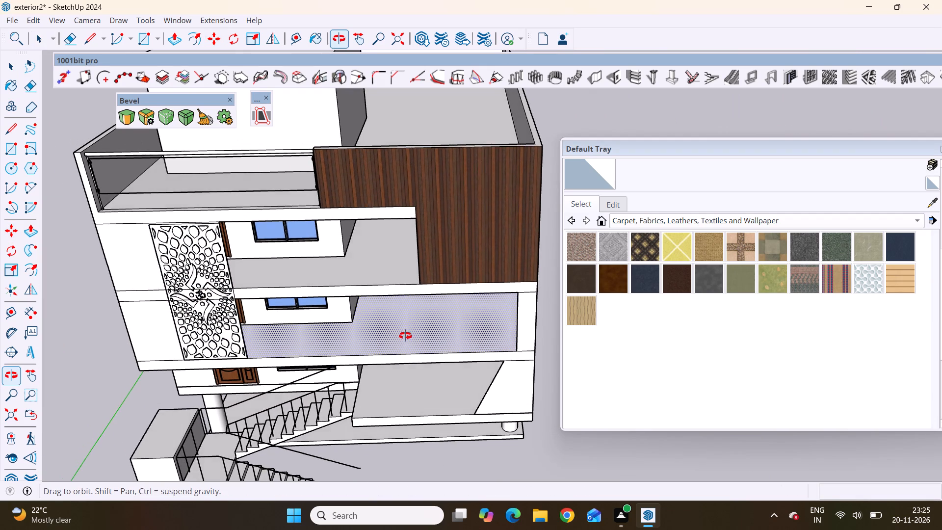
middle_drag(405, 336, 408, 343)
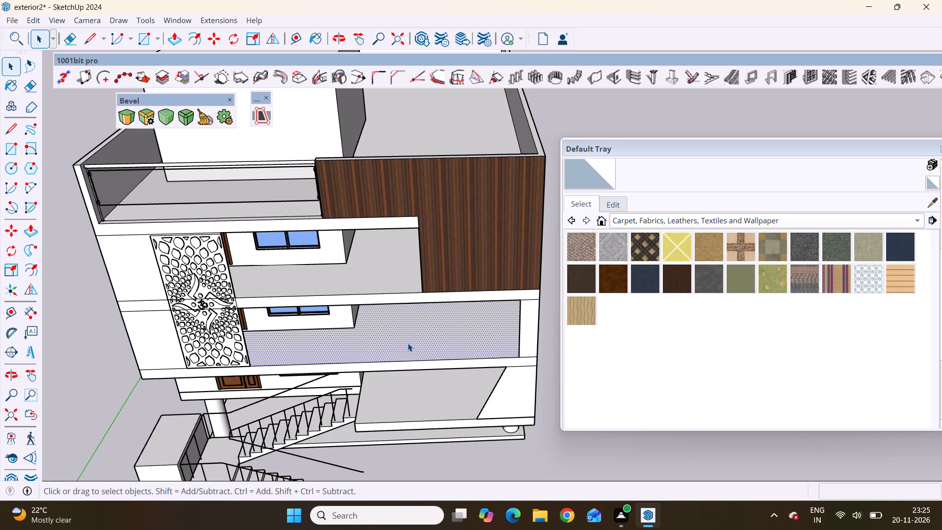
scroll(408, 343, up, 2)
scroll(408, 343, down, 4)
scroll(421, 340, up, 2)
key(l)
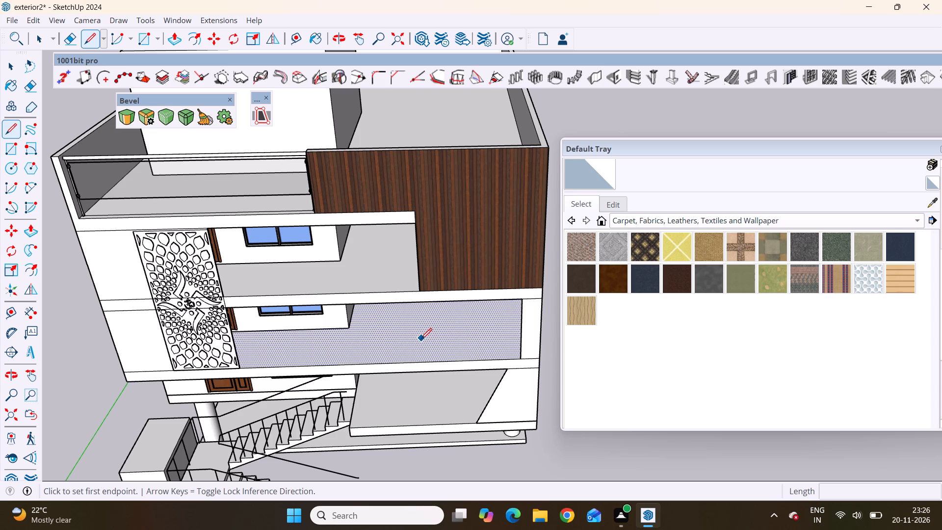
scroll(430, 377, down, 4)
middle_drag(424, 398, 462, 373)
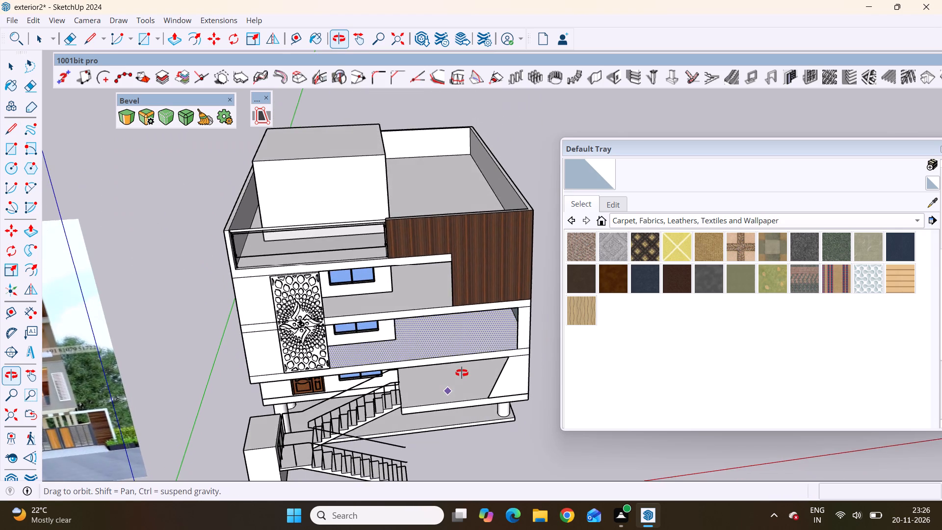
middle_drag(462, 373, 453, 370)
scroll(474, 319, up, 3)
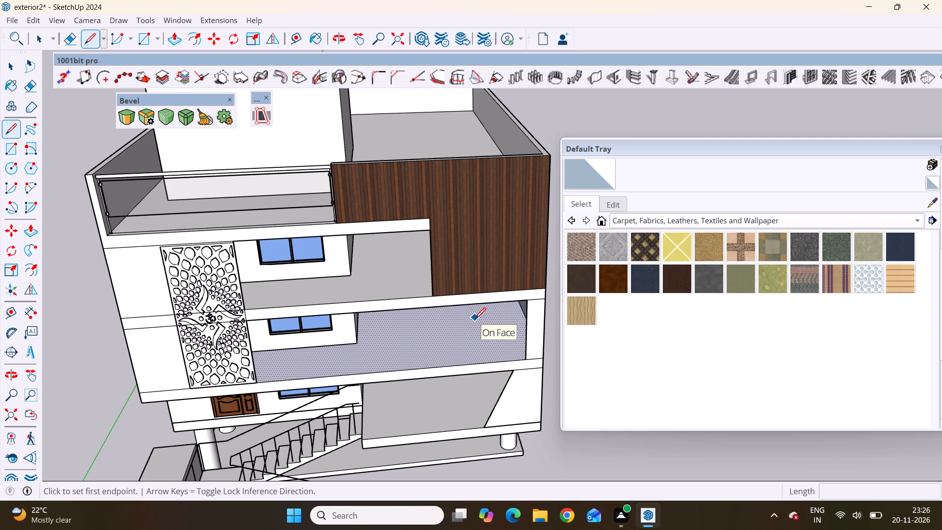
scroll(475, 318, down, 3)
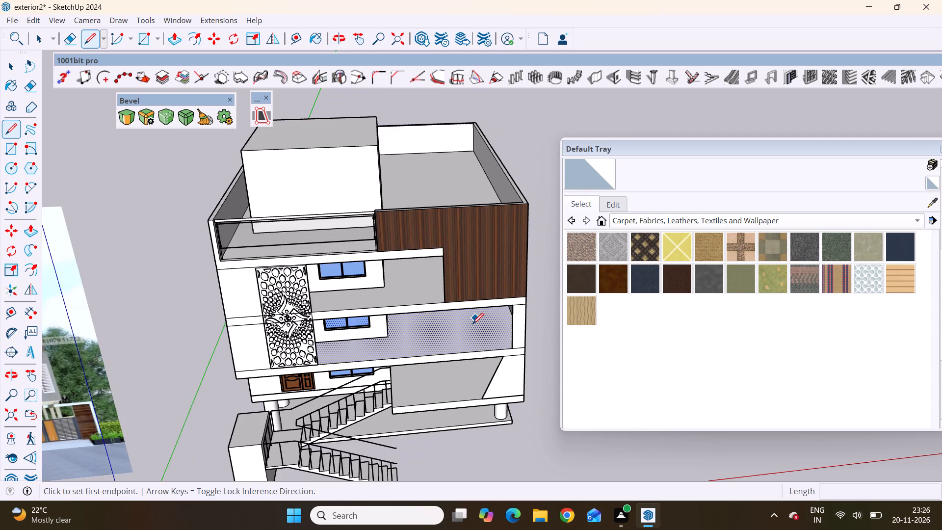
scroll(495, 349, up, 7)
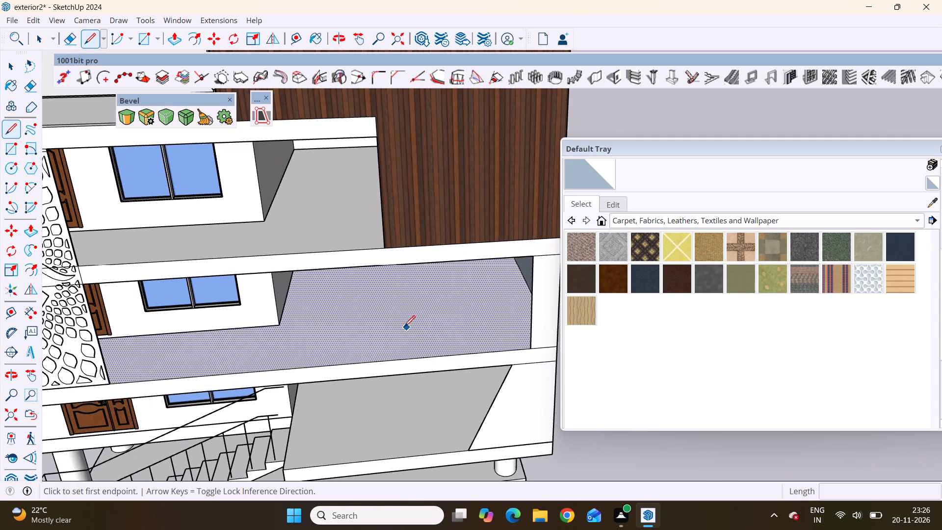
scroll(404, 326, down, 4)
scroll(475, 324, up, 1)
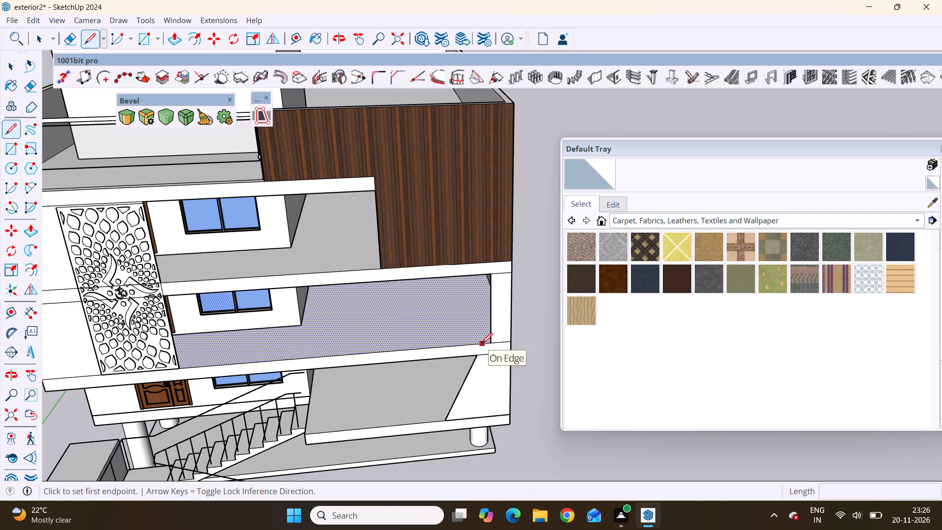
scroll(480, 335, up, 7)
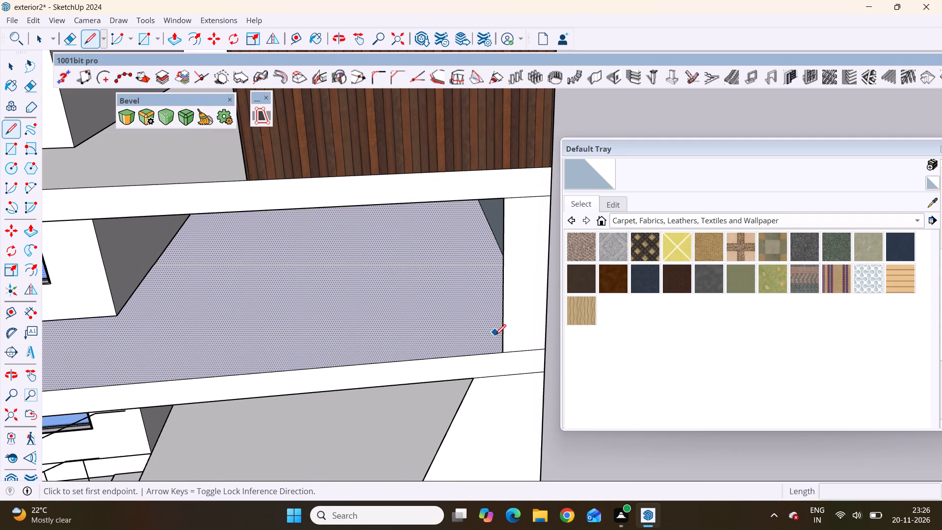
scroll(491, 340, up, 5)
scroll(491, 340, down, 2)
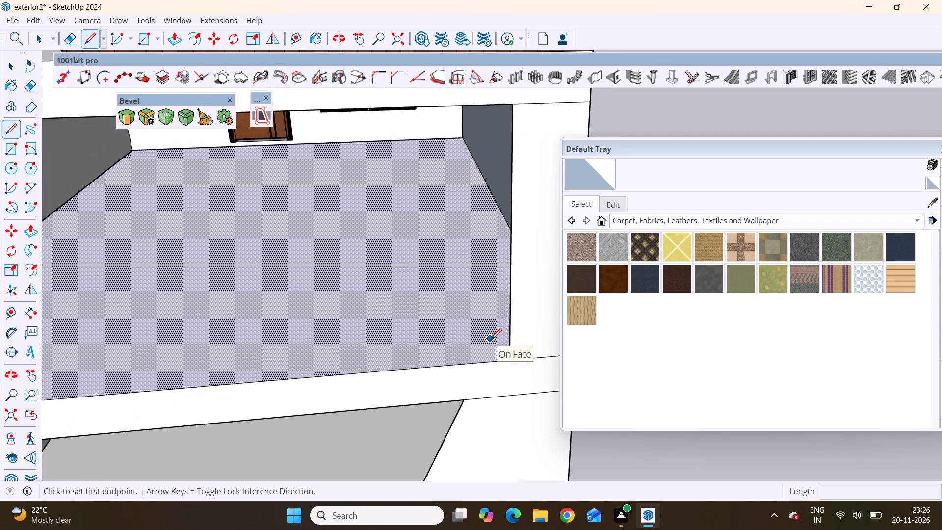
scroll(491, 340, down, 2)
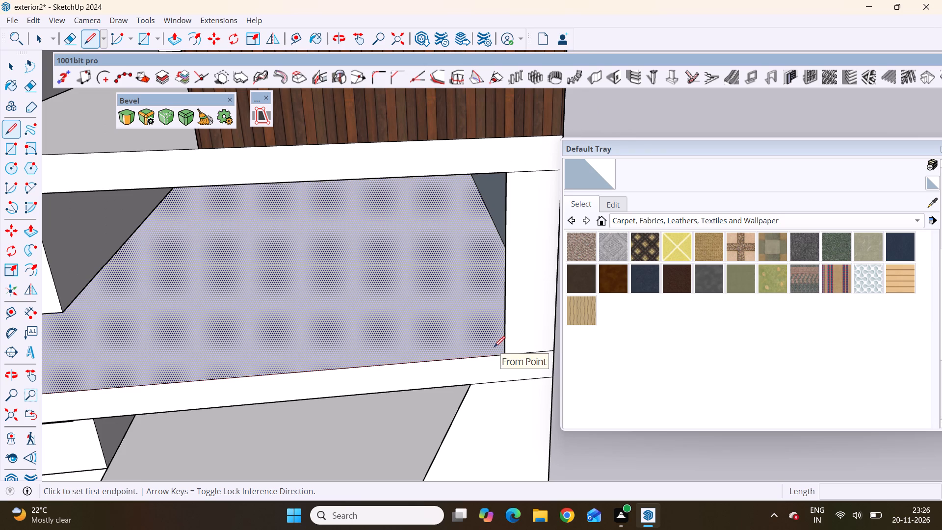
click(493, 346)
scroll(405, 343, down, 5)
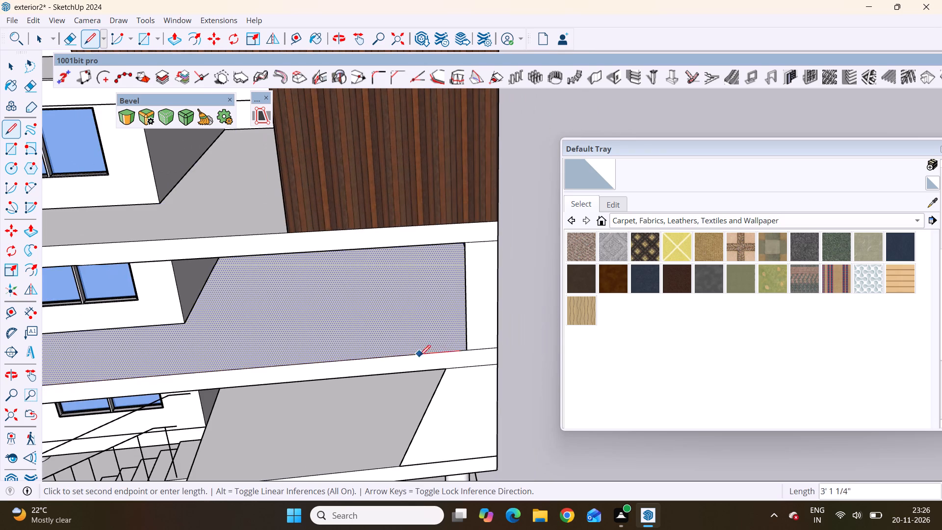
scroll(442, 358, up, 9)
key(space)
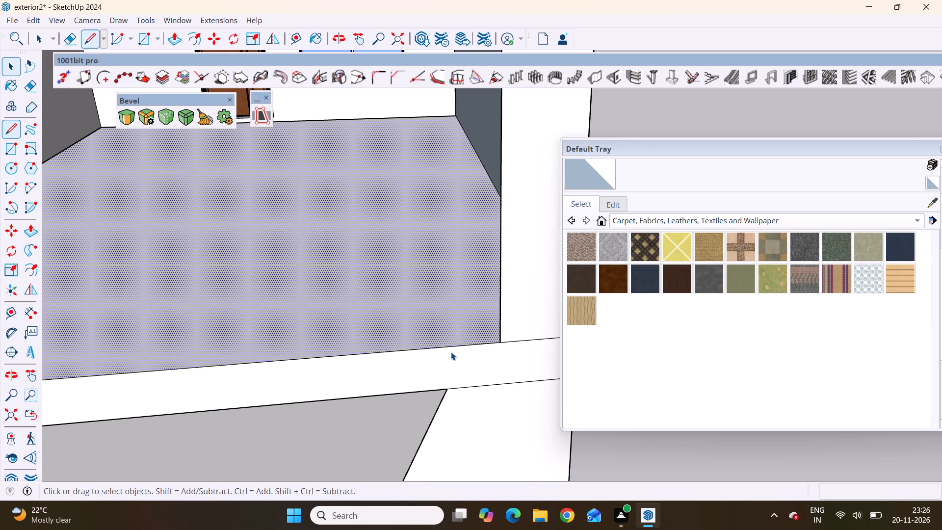
Draw a guide line about 34' 8 5/8" long on the middle balcony floor, slightly inside its front edge, ending beside the jali screen.
text(l)
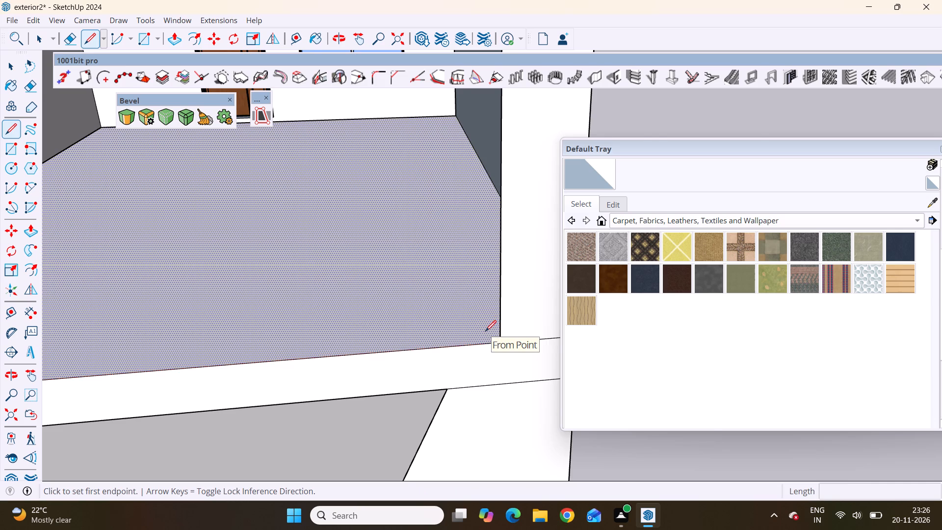
scroll(485, 331, up, 9)
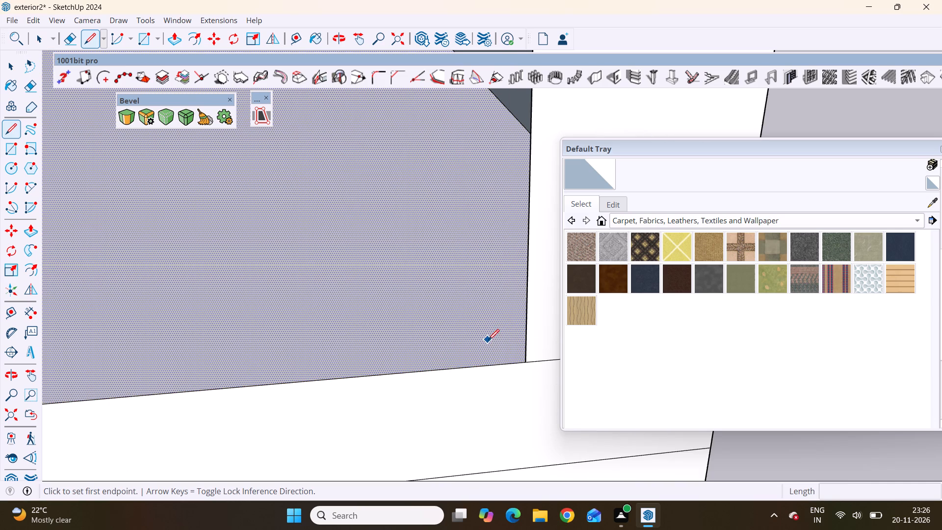
click(493, 341)
scroll(352, 333, down, 16)
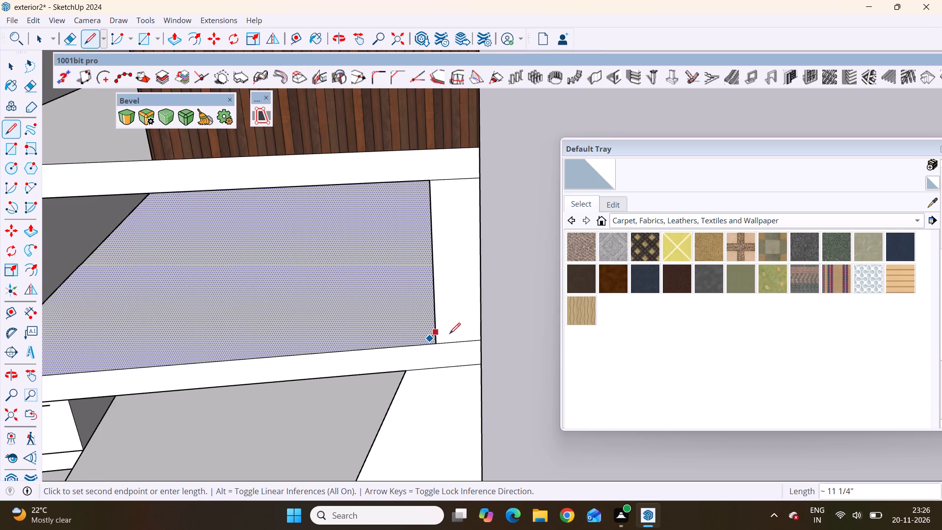
scroll(453, 335, down, 9)
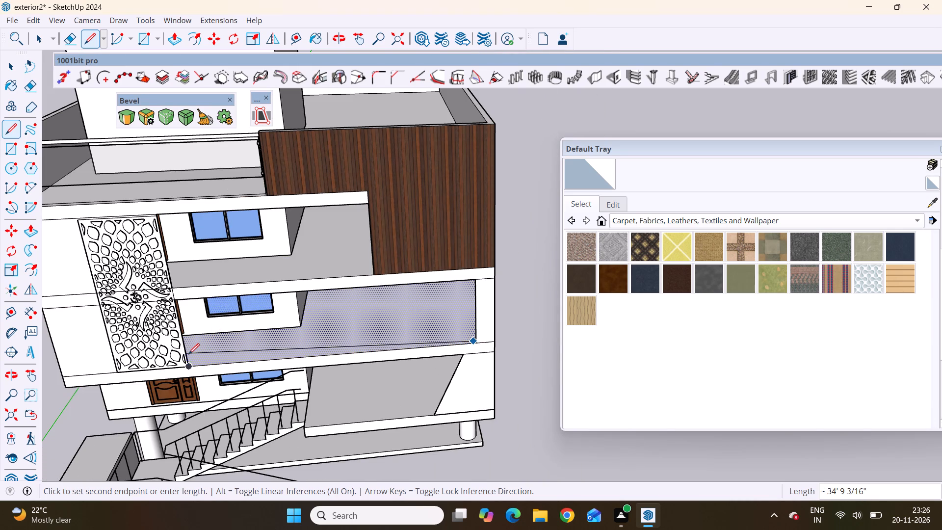
scroll(188, 354, up, 3)
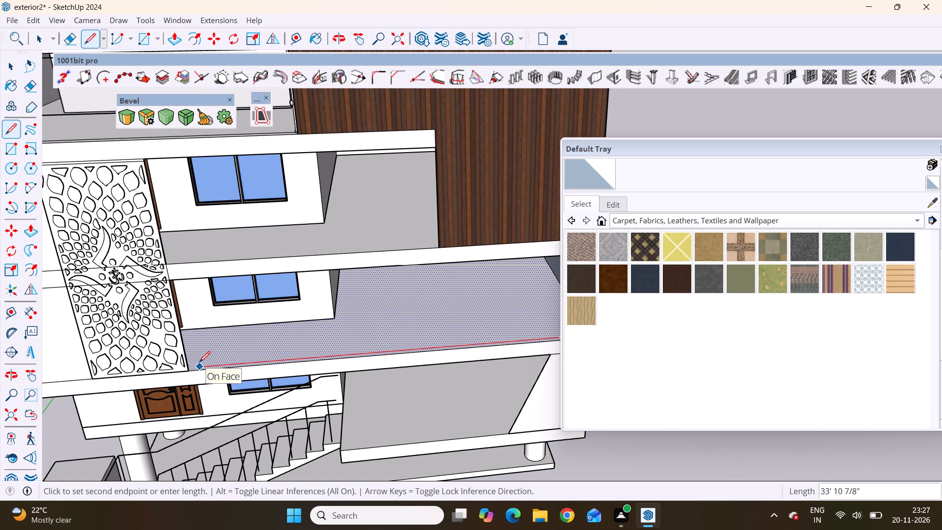
scroll(199, 362, up, 4)
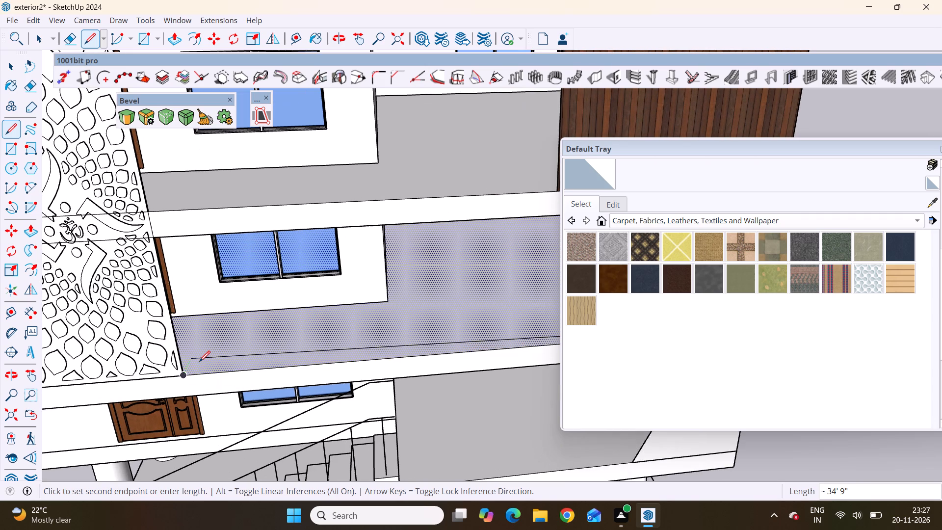
scroll(199, 369, up, 6)
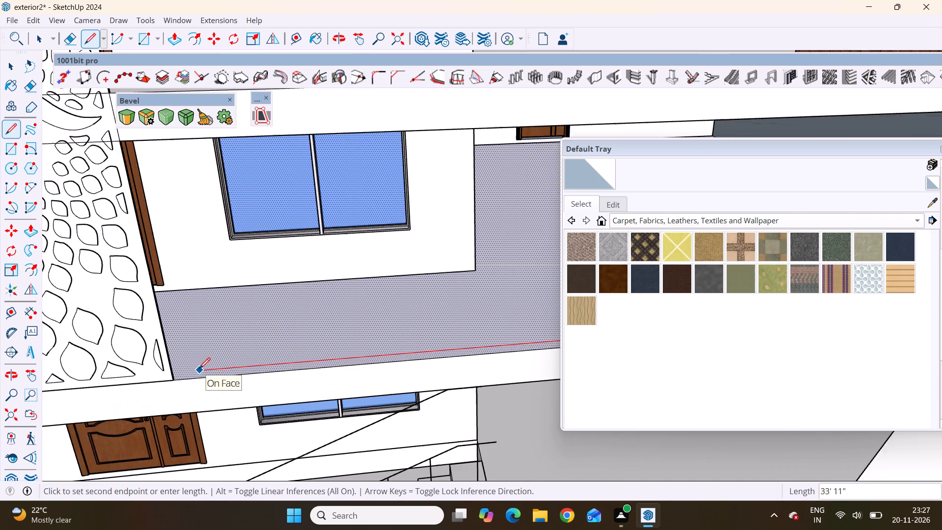
scroll(199, 369, up, 4)
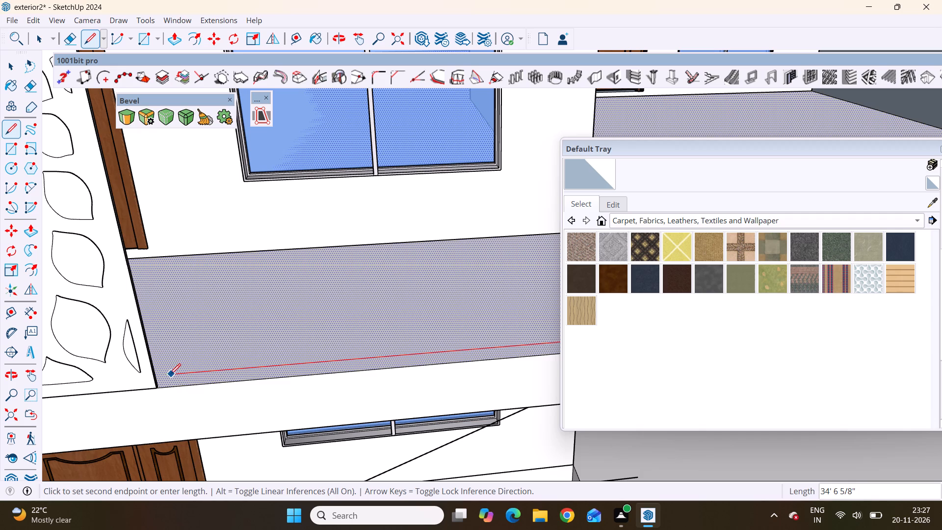
scroll(167, 375, up, 8)
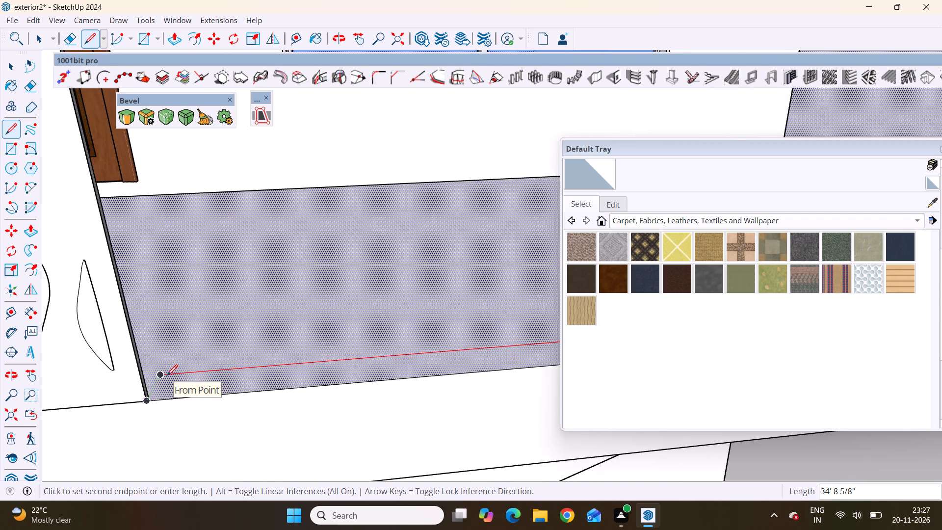
scroll(167, 375, up, 3)
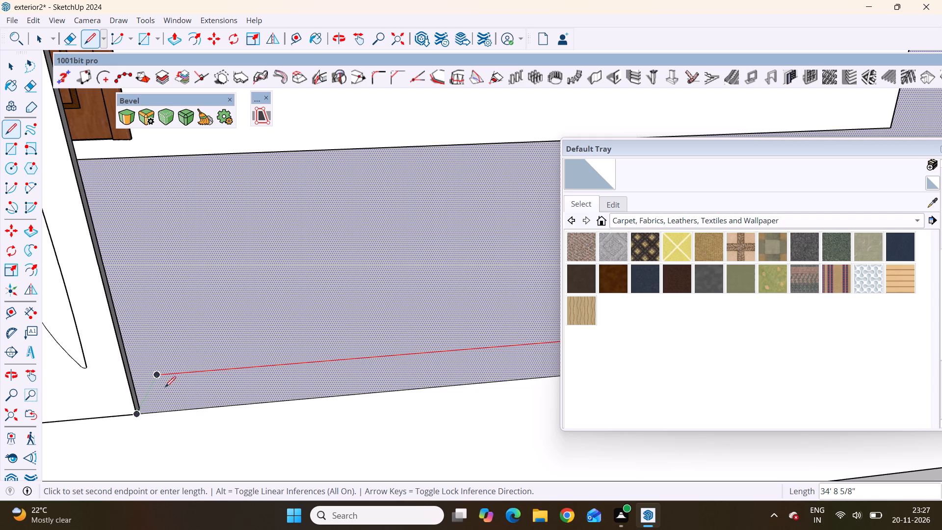
click(154, 377)
scroll(82, 329, down, 6)
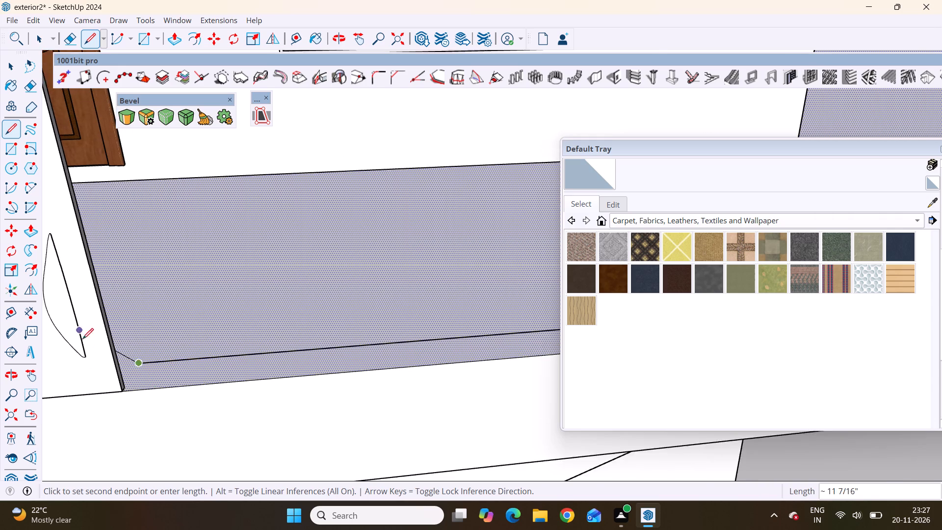
scroll(82, 339, down, 20)
scroll(82, 339, down, 15)
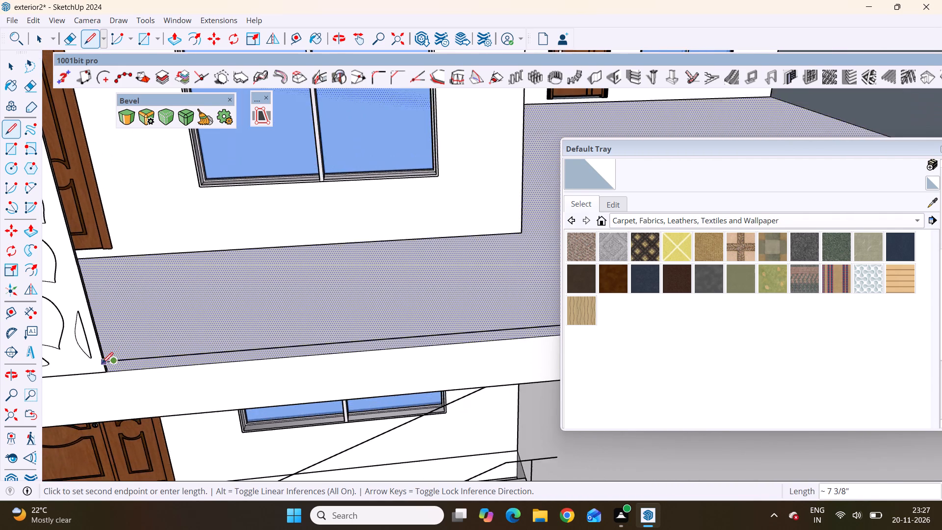
scroll(102, 363, down, 9)
scroll(299, 337, down, 3)
scroll(262, 301, down, 8)
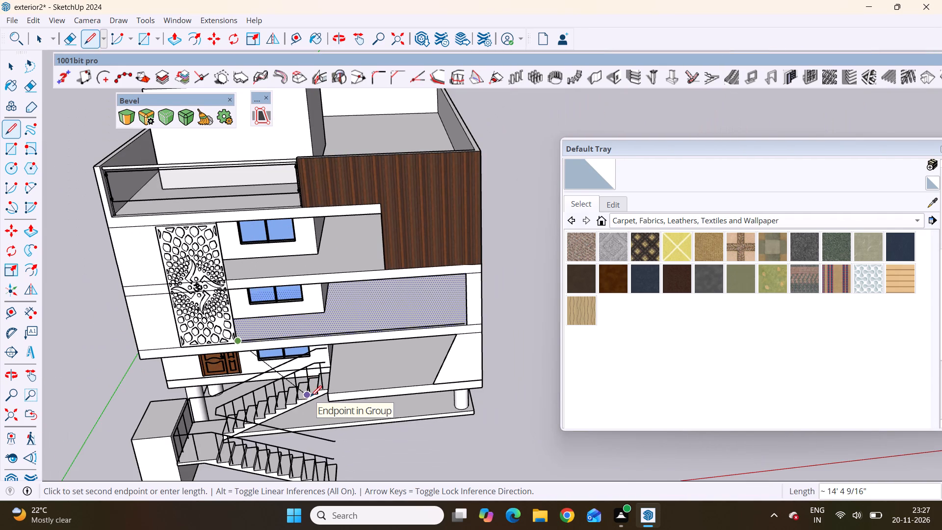
key(space)
Set up a Type C MajRail railing with a rail height of 48" and start drawing it.
scroll(315, 323, up, 8)
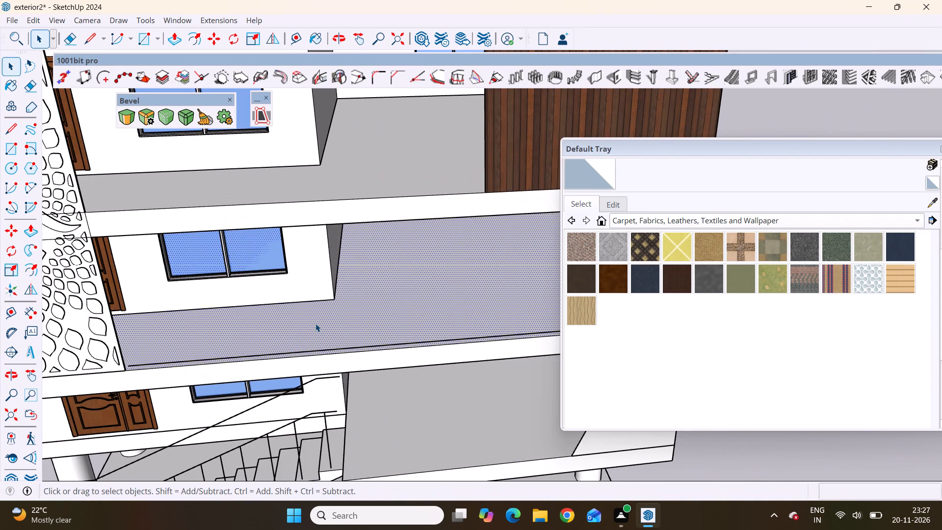
scroll(315, 323, up, 1)
scroll(315, 323, down, 8)
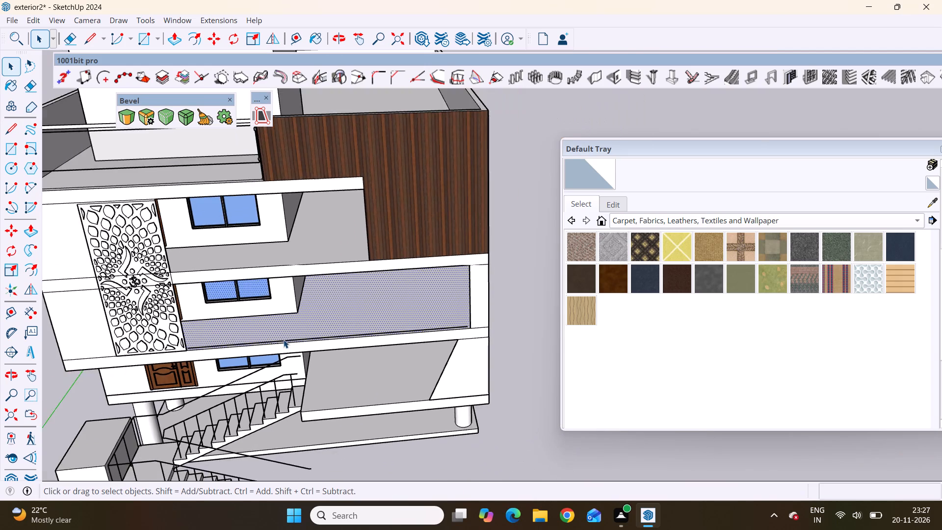
scroll(284, 340, up, 3)
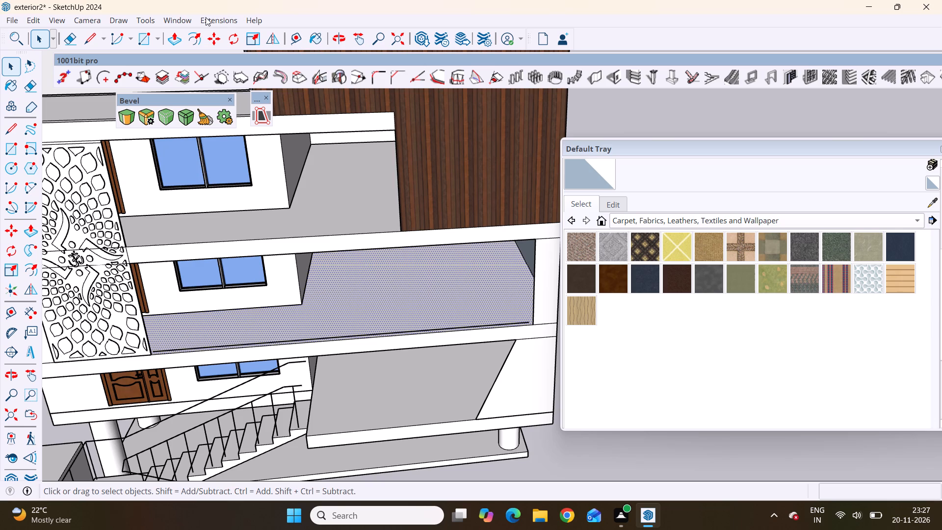
click(222, 23)
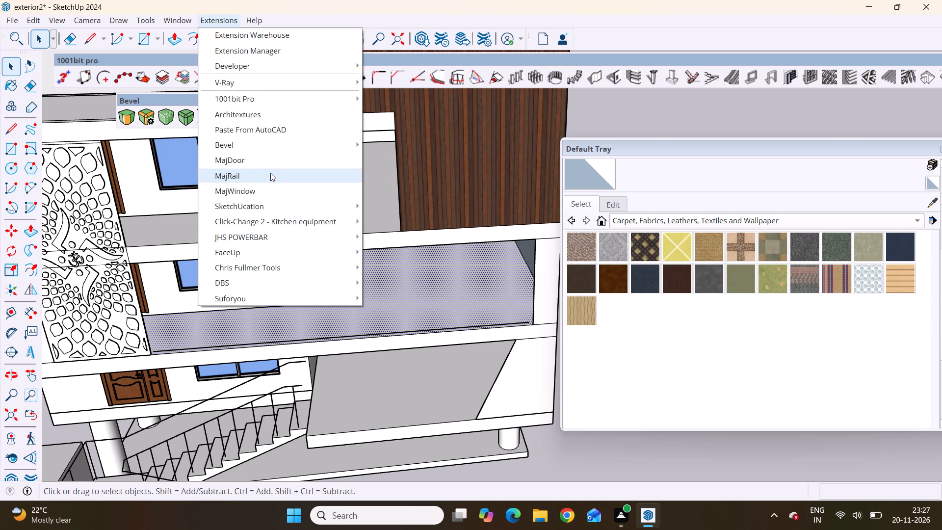
click(271, 176)
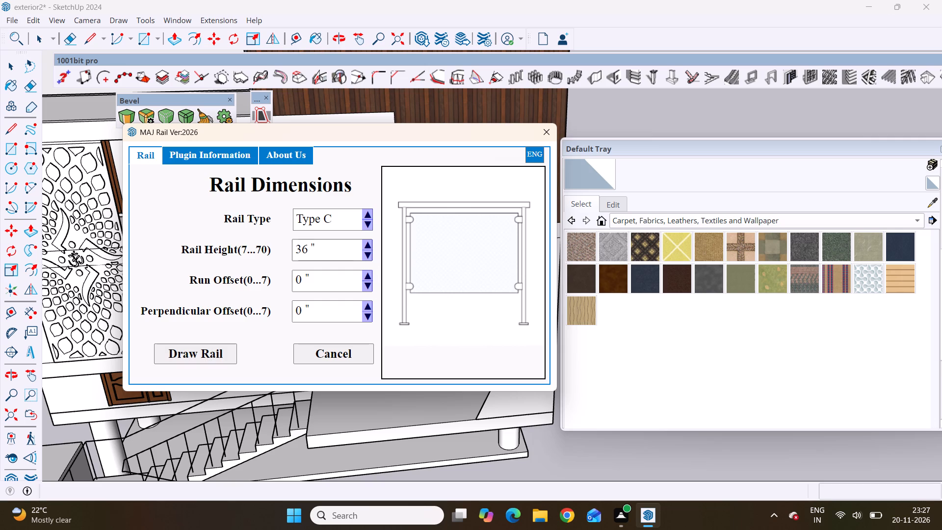
click(326, 252)
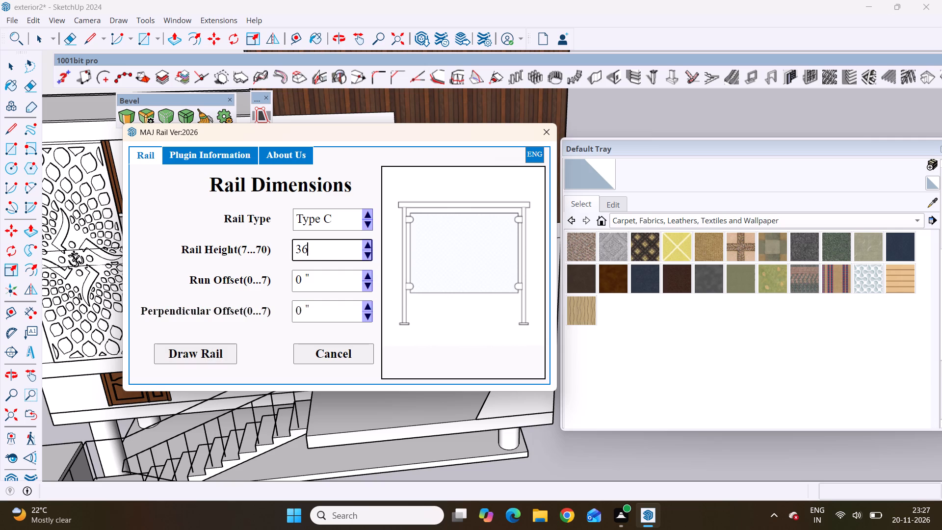
key(BackSpace)
key(BackSpace)
key(4)
key(8)
click(187, 354)
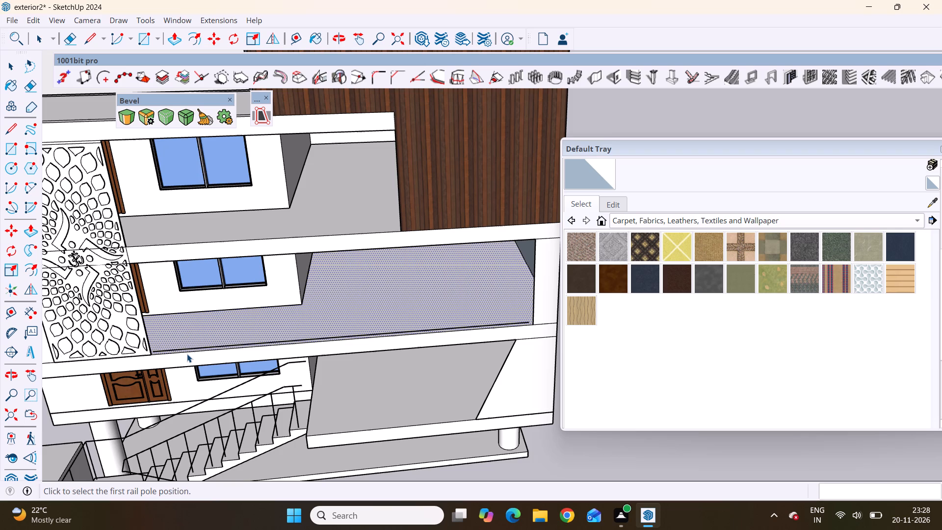
Create the railing along the middle balcony's guide line, from the jali-side endpoint to the outer-wall endpoint.
scroll(163, 347, up, 16)
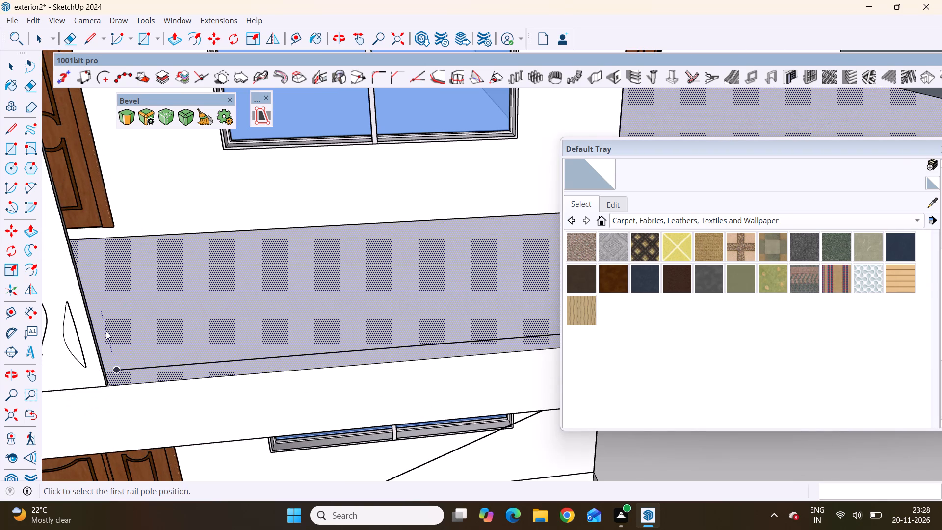
click(115, 370)
scroll(126, 293, down, 14)
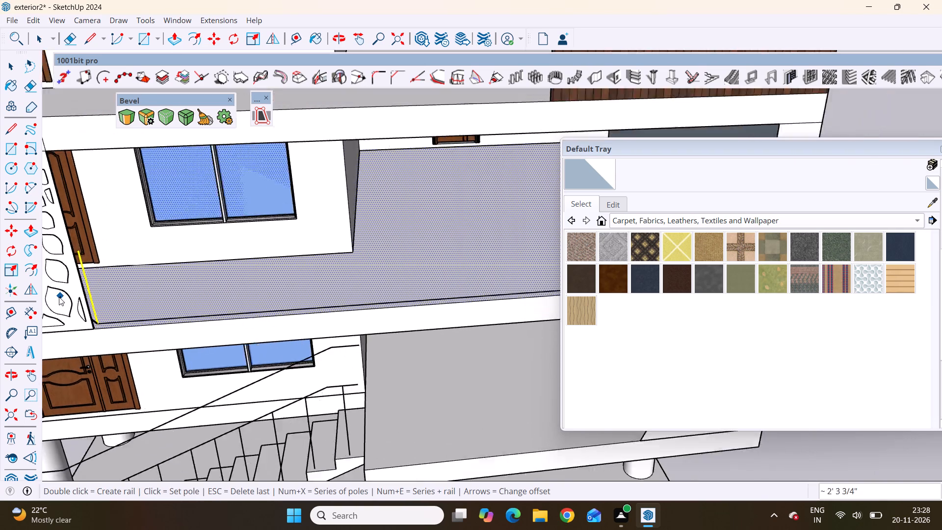
scroll(59, 297, down, 16)
scroll(59, 296, down, 5)
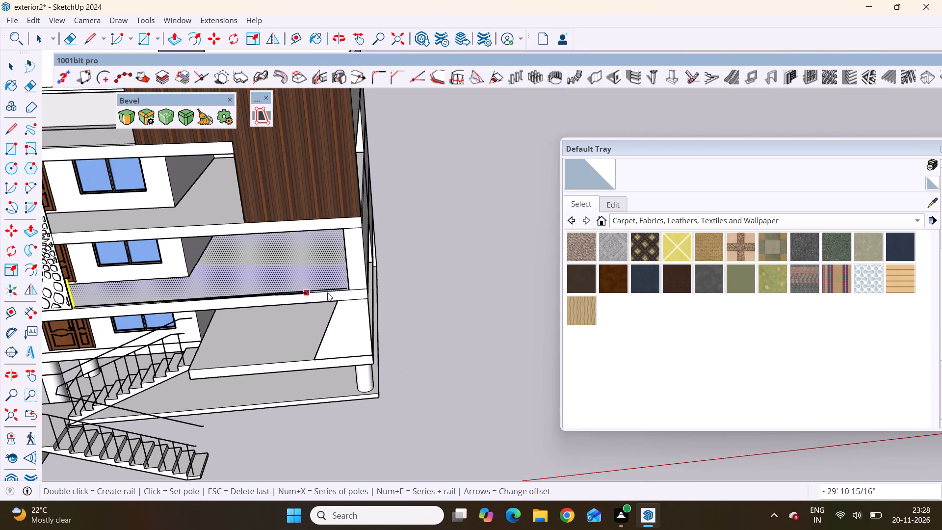
scroll(343, 290, up, 19)
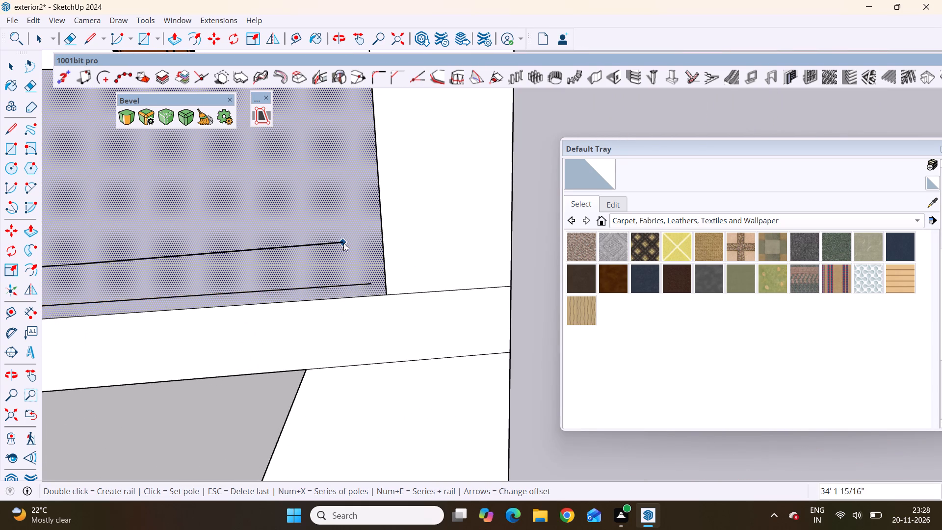
scroll(368, 283, up, 9)
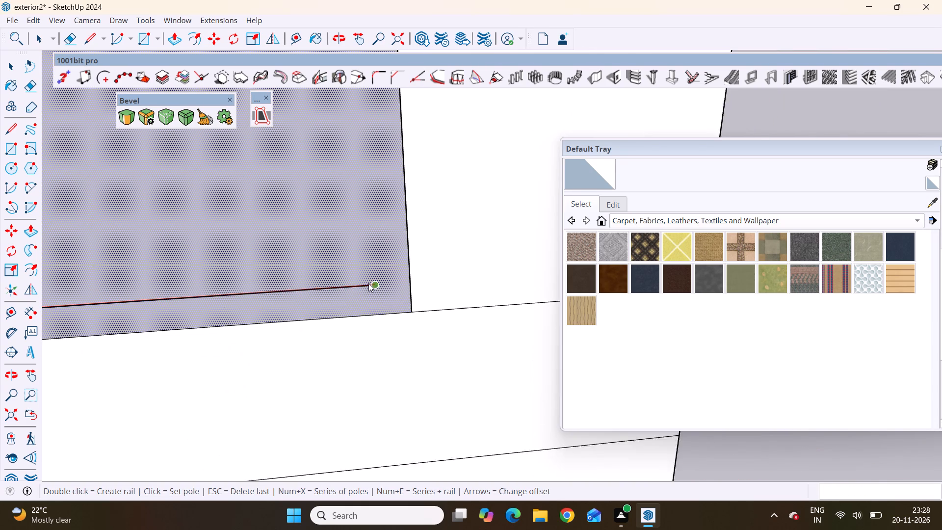
scroll(368, 283, up, 5)
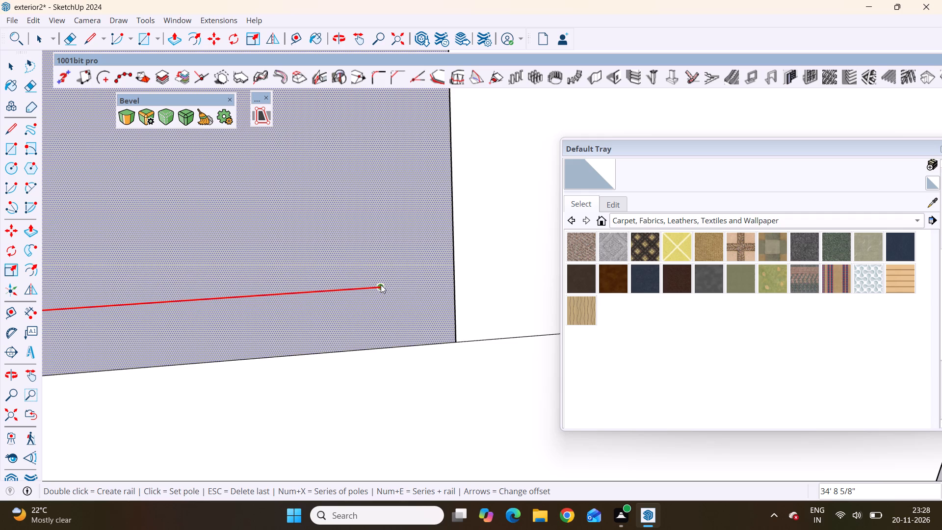
click(382, 284)
double_click(382, 284)
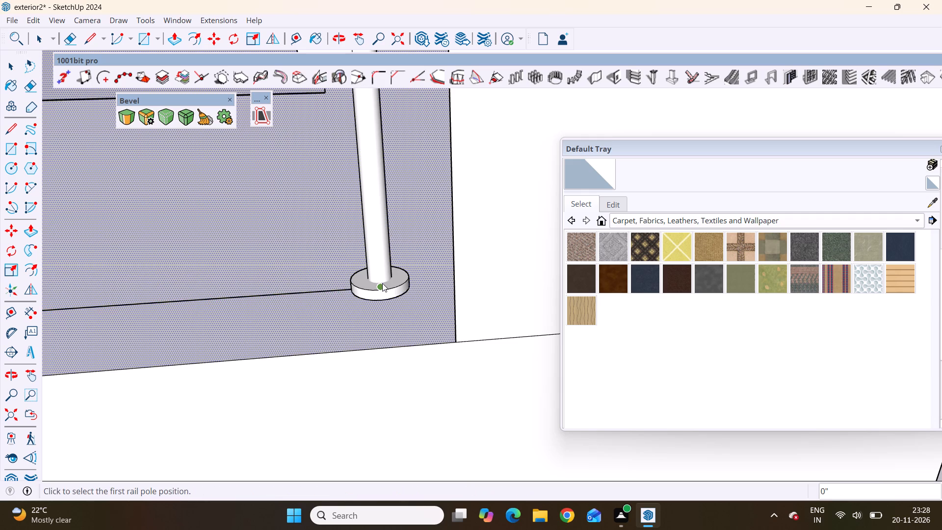
Examine the new middle-balcony railing against the whole facade from lower and higher viewpoints.
scroll(384, 315, down, 17)
scroll(368, 273, down, 14)
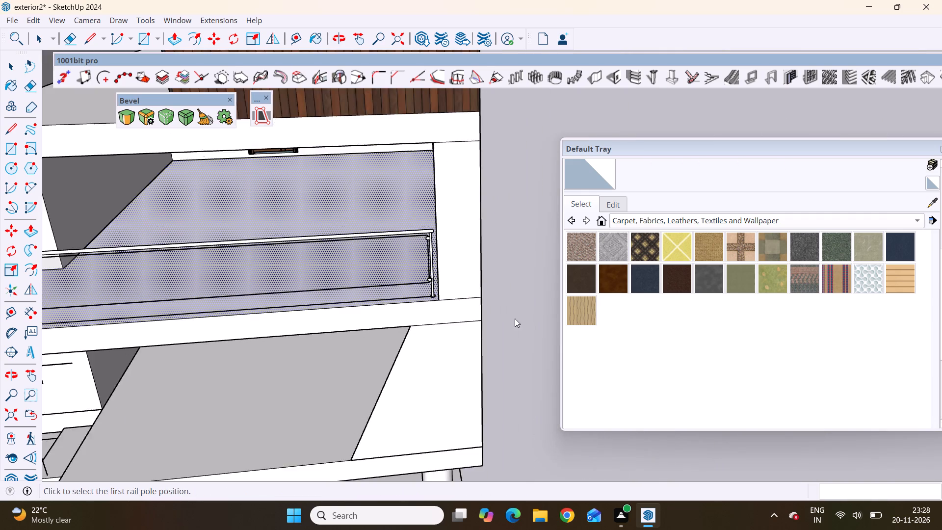
scroll(515, 318, down, 11)
scroll(365, 406, up, 1)
middle_drag(355, 402, 360, 320)
scroll(360, 320, up, 1)
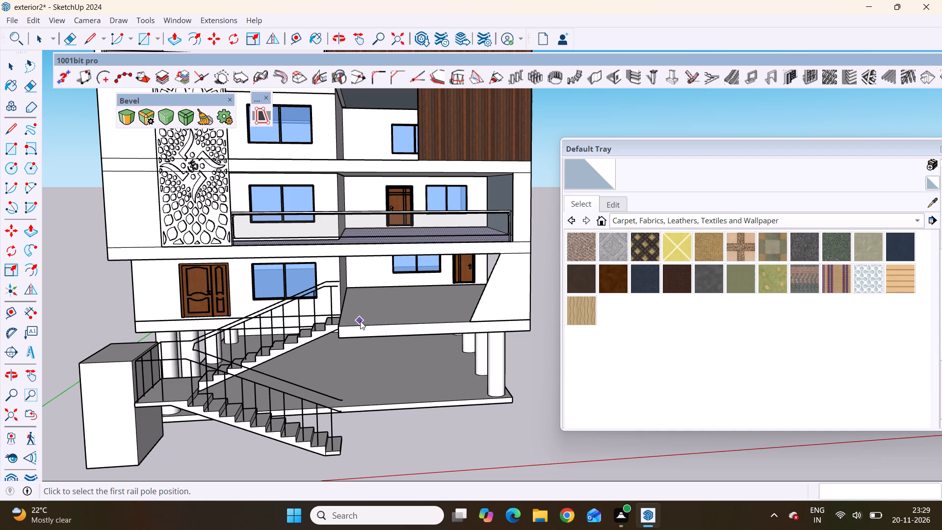
scroll(390, 361, down, 3)
middle_drag(388, 293, 394, 472)
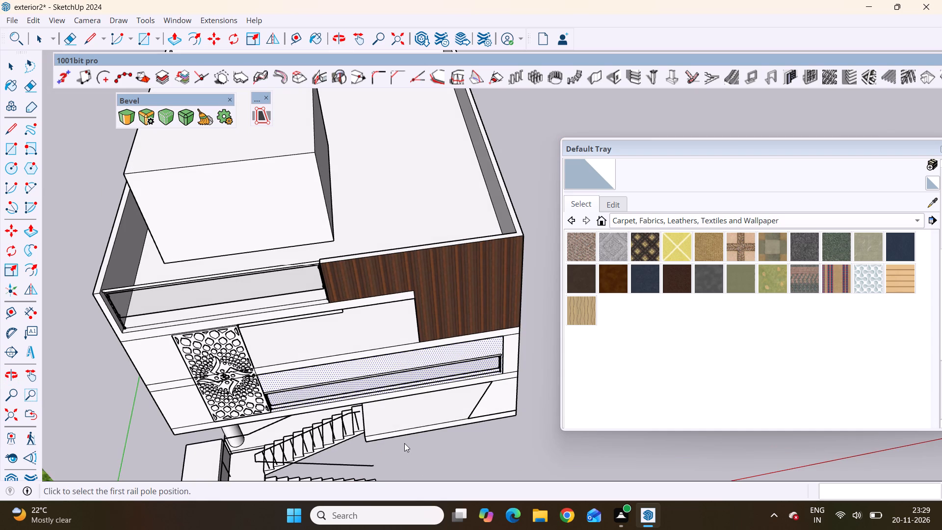
scroll(368, 330, down, 3)
middle_drag(420, 389, 372, 316)
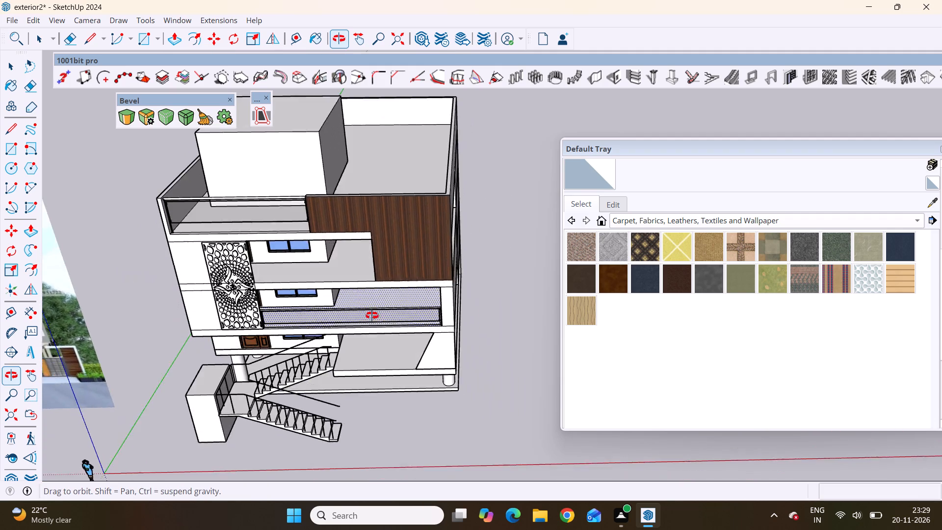
middle_drag(372, 316, 392, 318)
scroll(343, 323, up, 11)
scroll(343, 322, down, 8)
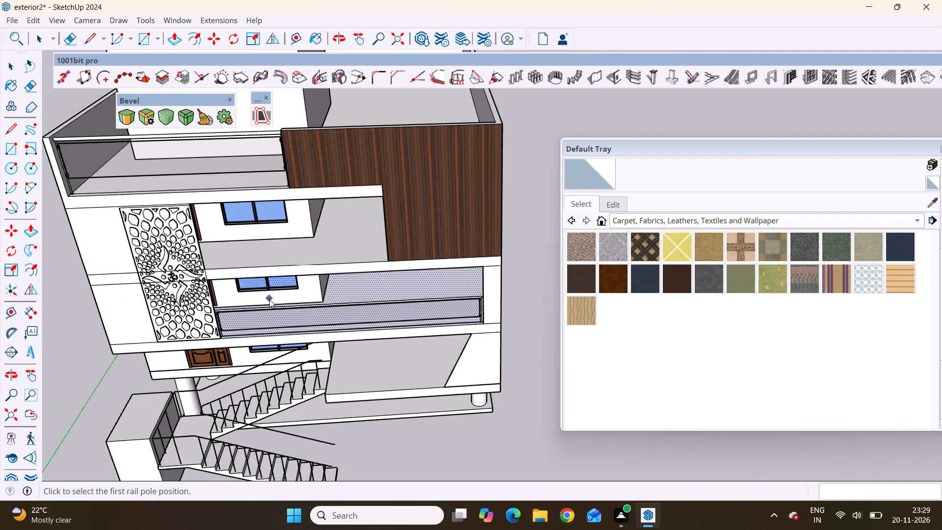
Undo the railing just created along the middle balcony's guide line.
middle_drag(328, 351, 308, 327)
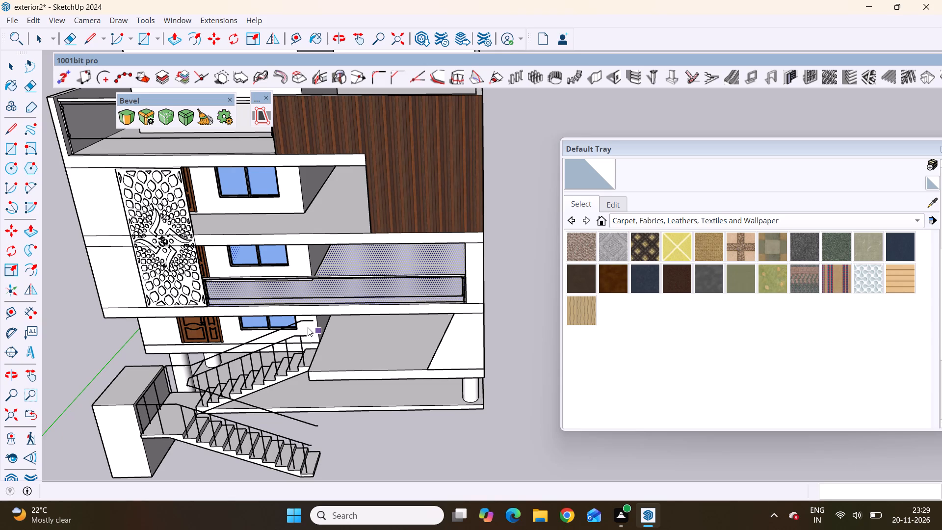
key(ctrl+z)
key(ctrl+z)
middle_drag(315, 299, 359, 318)
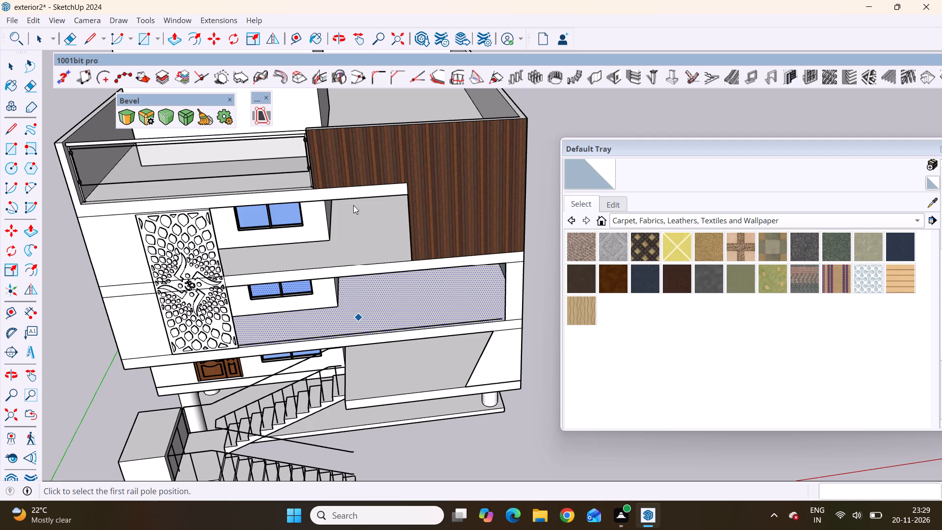
Reopen the MajRail settings and compare the previews of the available rail types, returning to Type C.
click(219, 18)
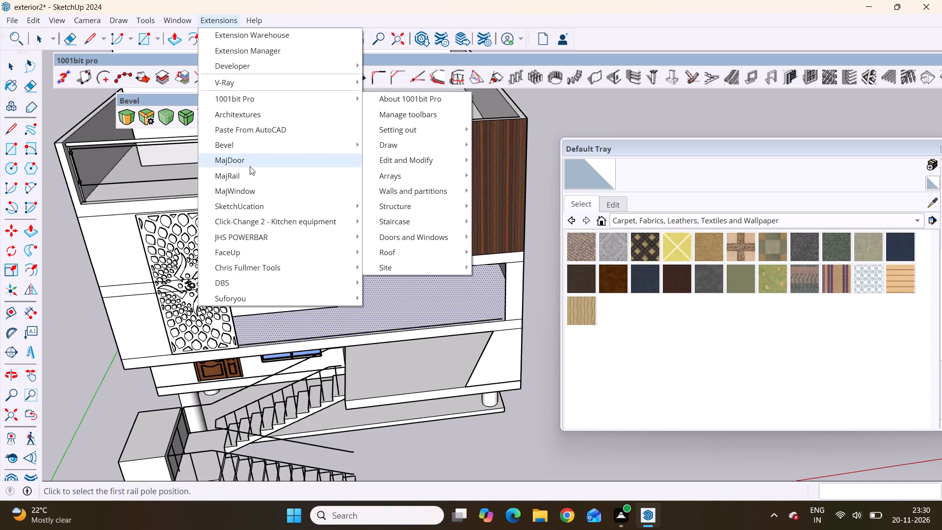
click(244, 179)
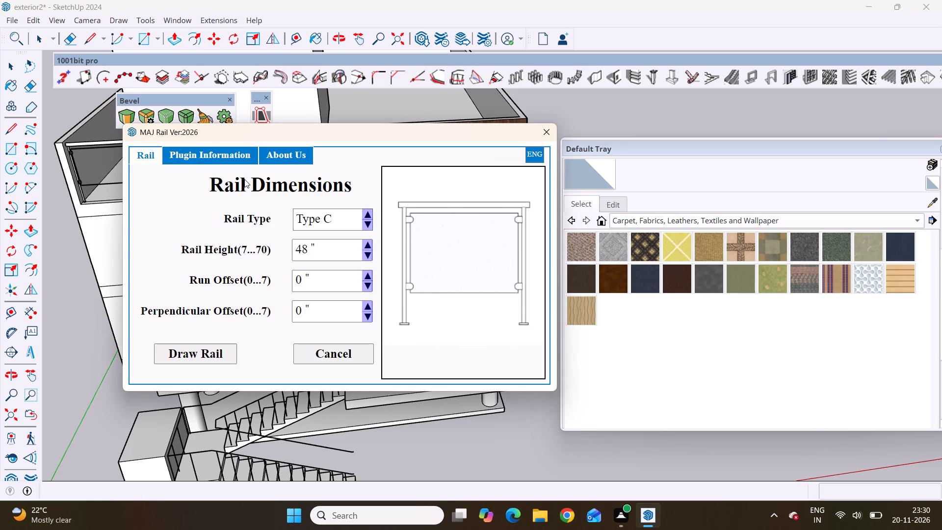
click(369, 214)
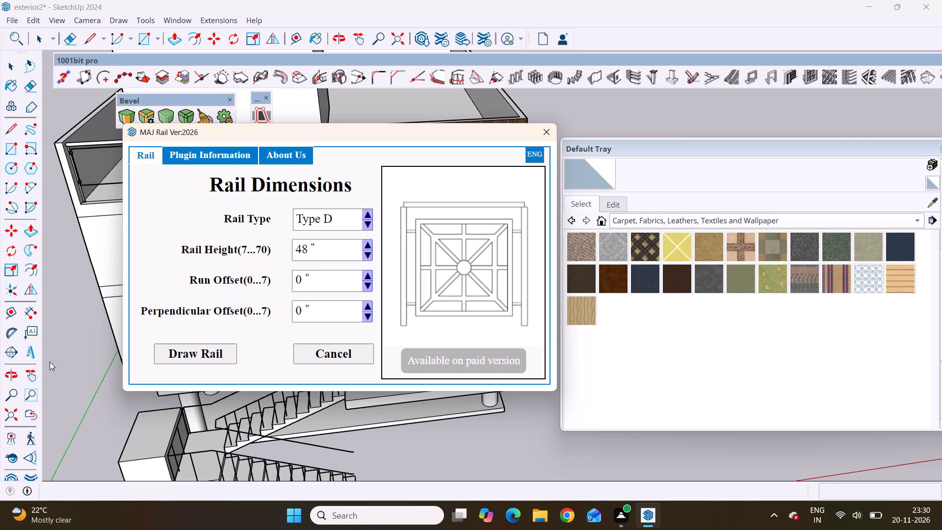
click(365, 212)
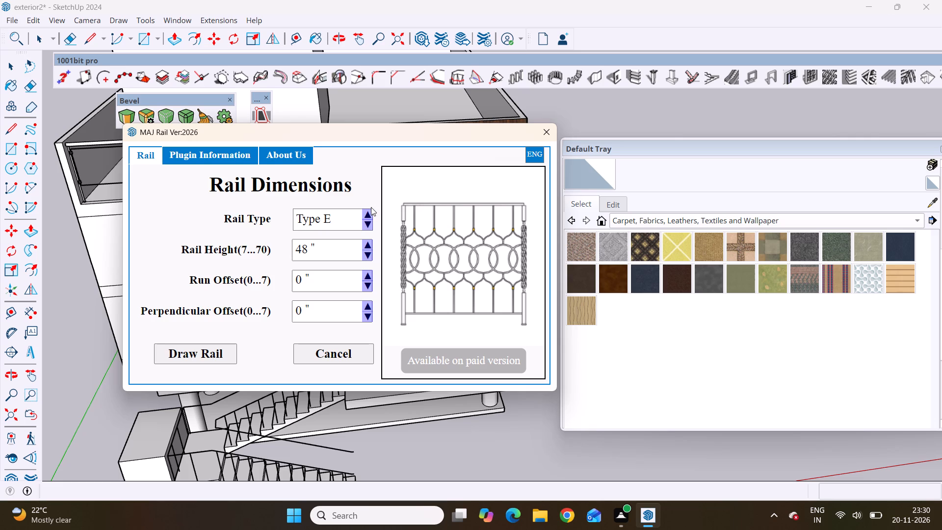
click(364, 210)
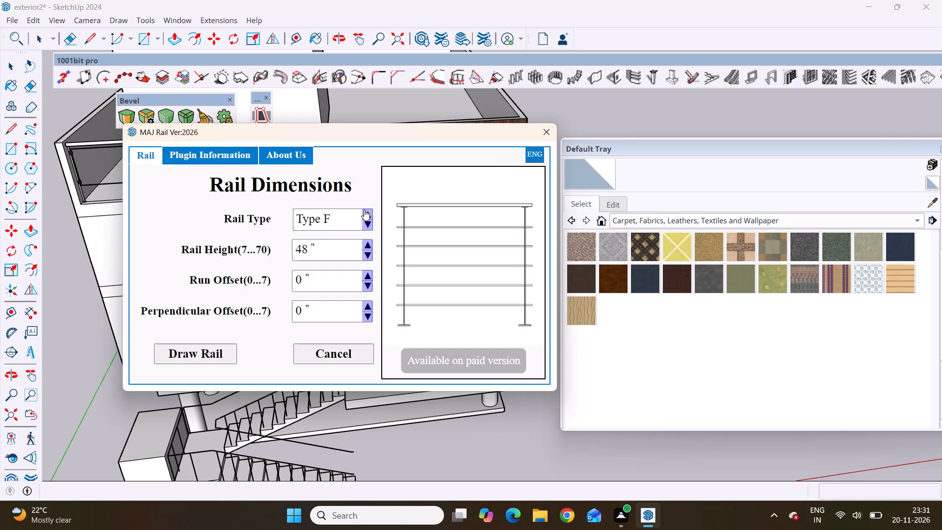
click(367, 211)
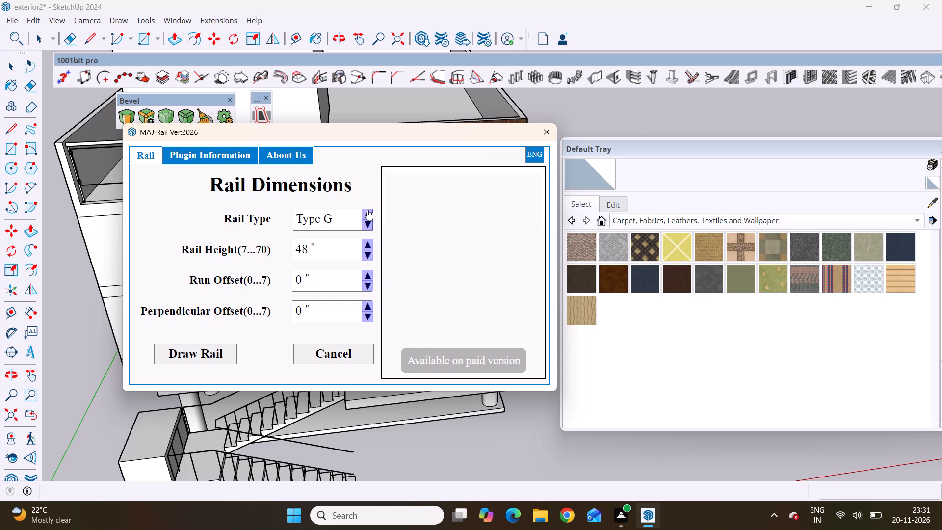
double_click(367, 210)
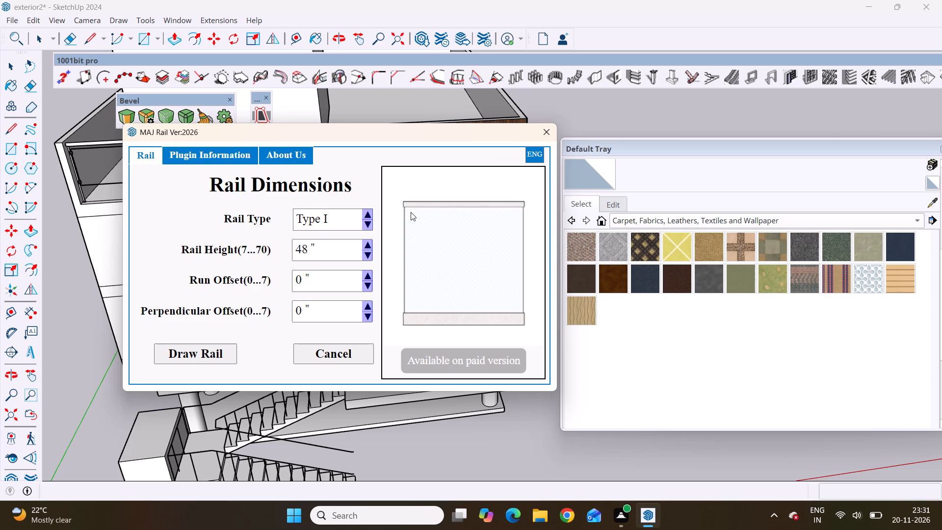
click(368, 211)
double_click(368, 227)
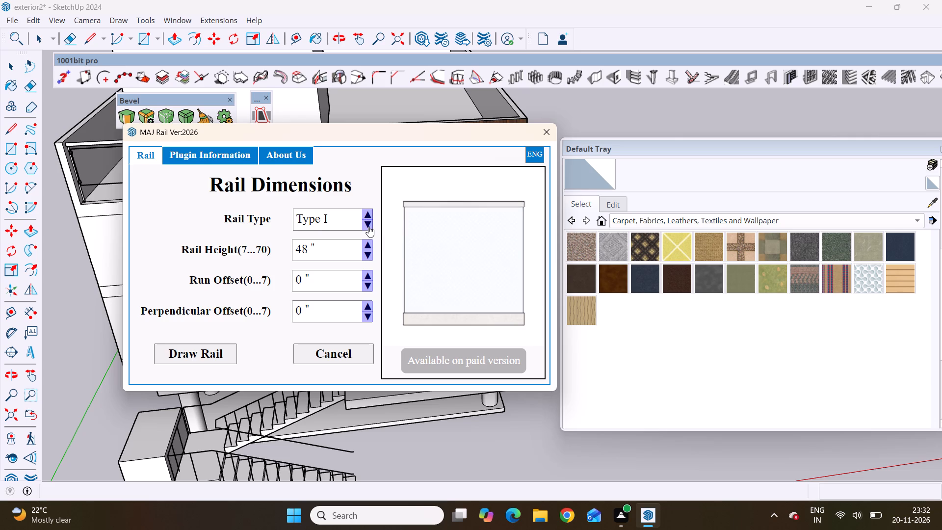
triple_click(368, 225)
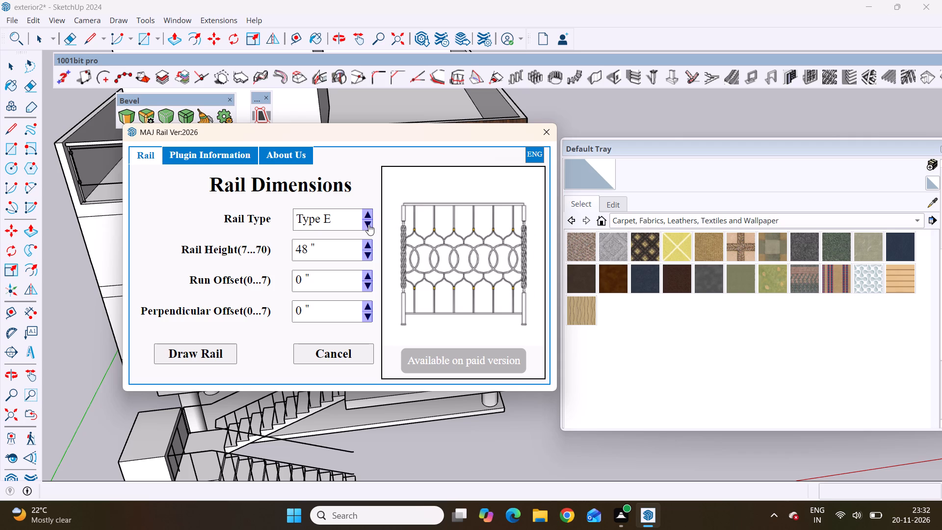
double_click(368, 224)
double_click(368, 224)
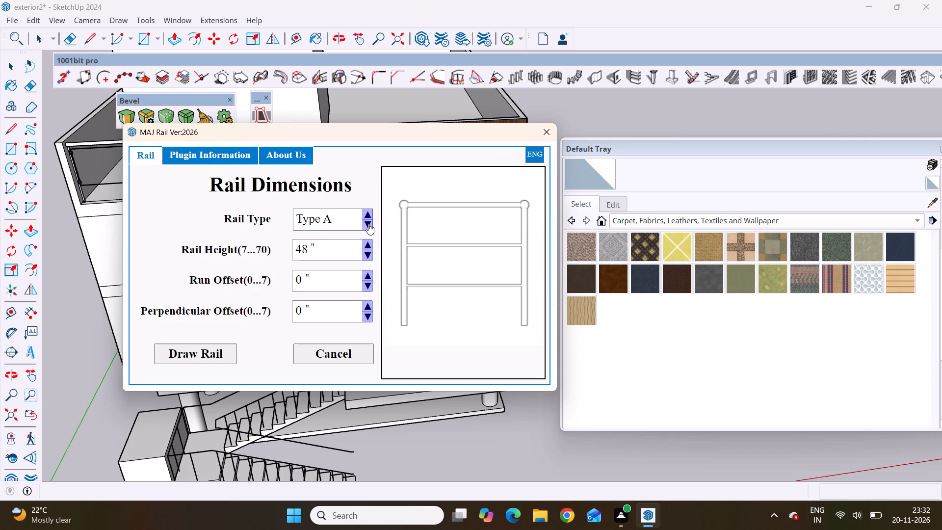
click(368, 224)
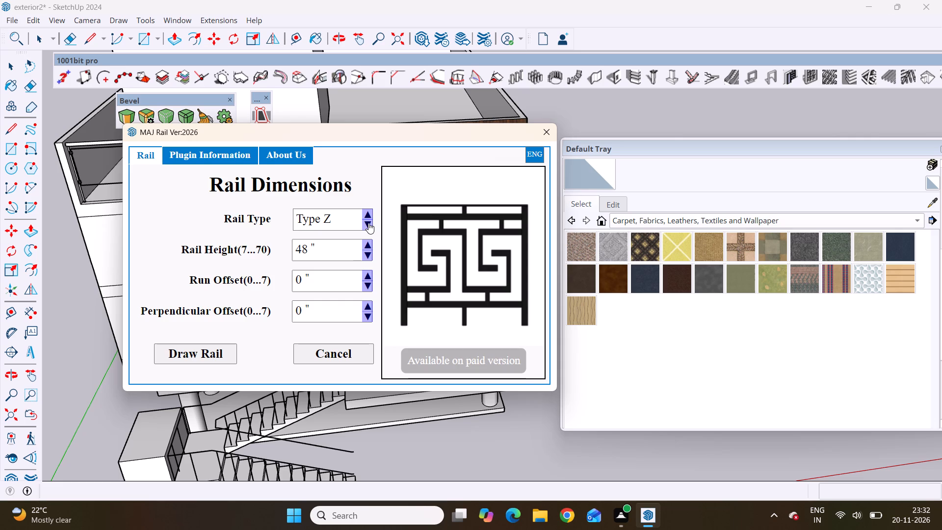
click(368, 222)
double_click(368, 222)
click(368, 222)
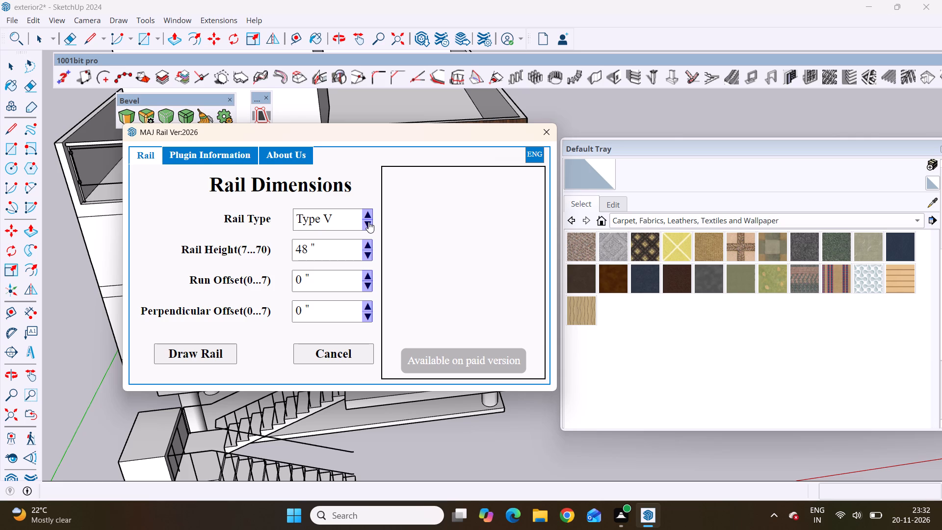
triple_click(368, 220)
triple_click(368, 220)
double_click(368, 220)
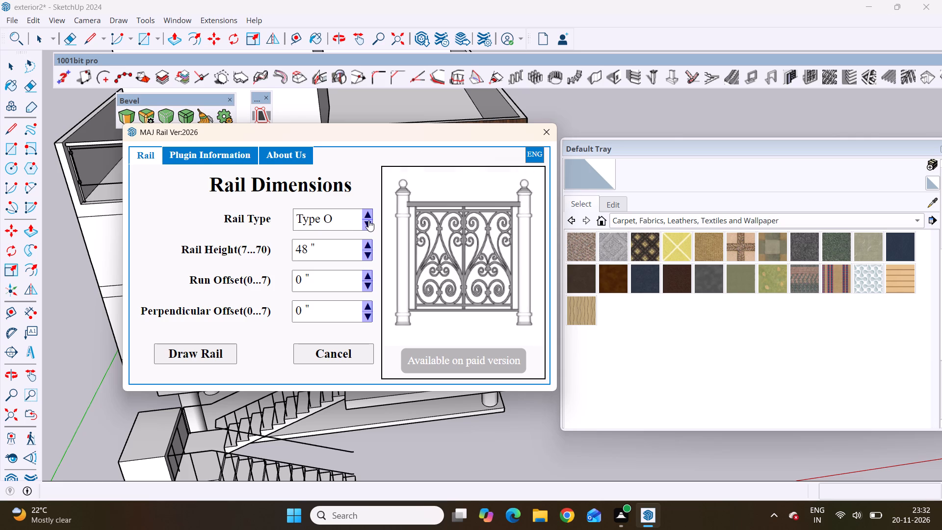
click(368, 220)
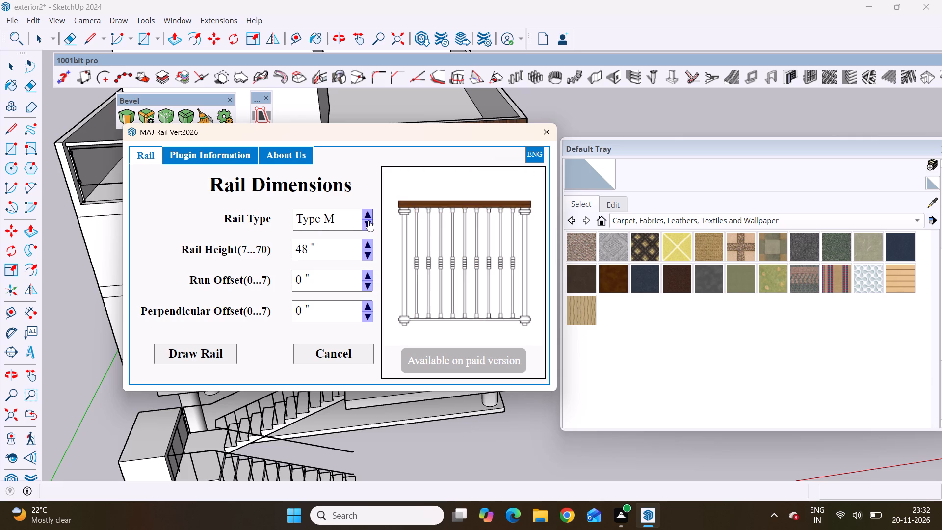
click(368, 220)
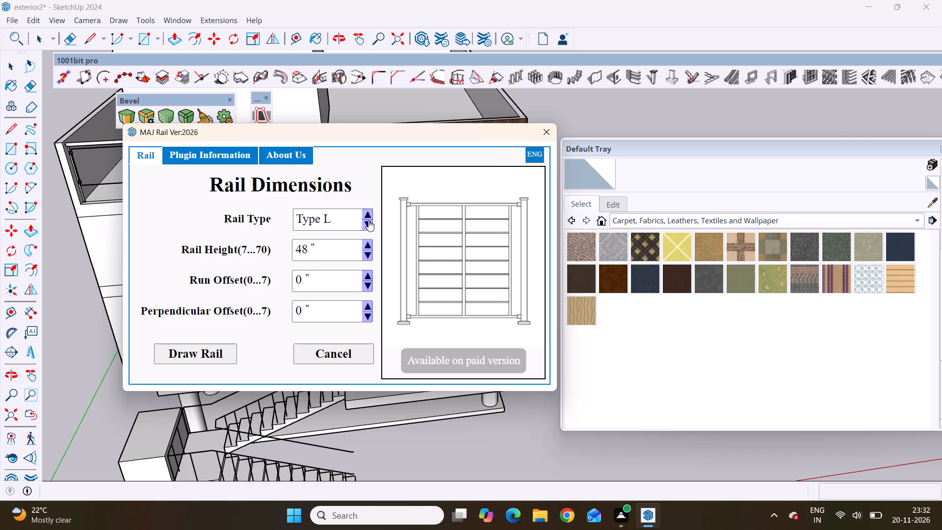
click(368, 220)
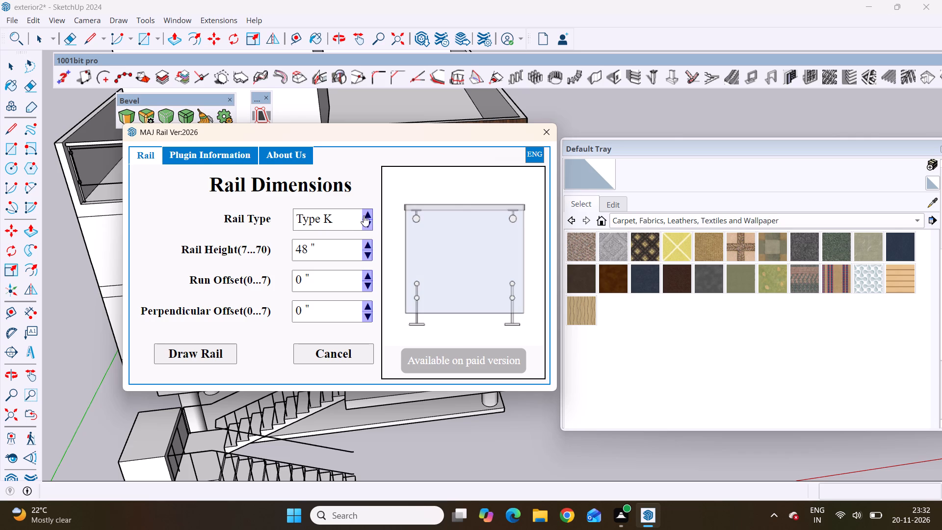
double_click(366, 224)
triple_click(366, 223)
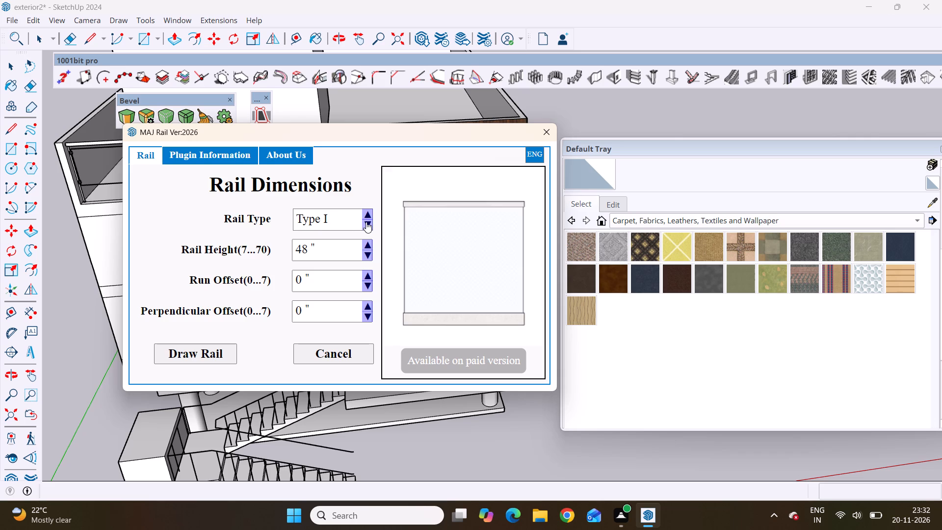
click(366, 221)
triple_click(366, 221)
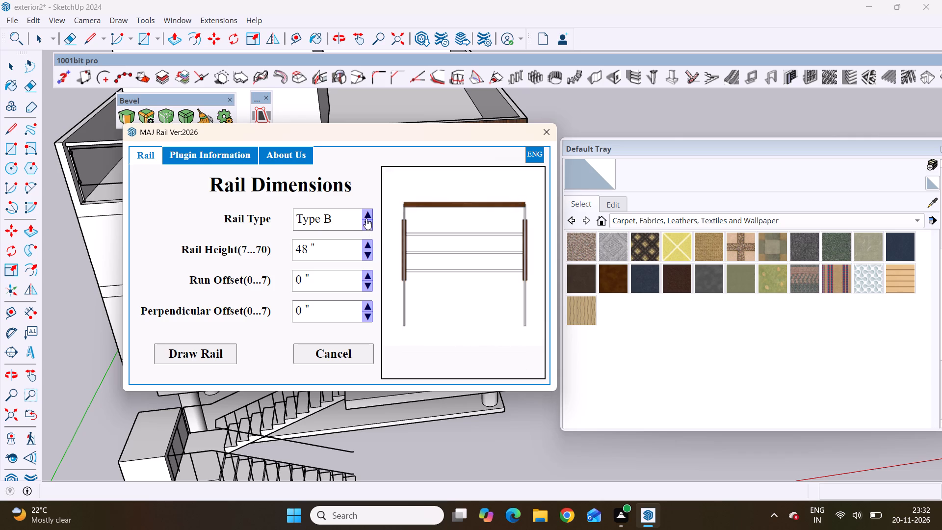
click(366, 218)
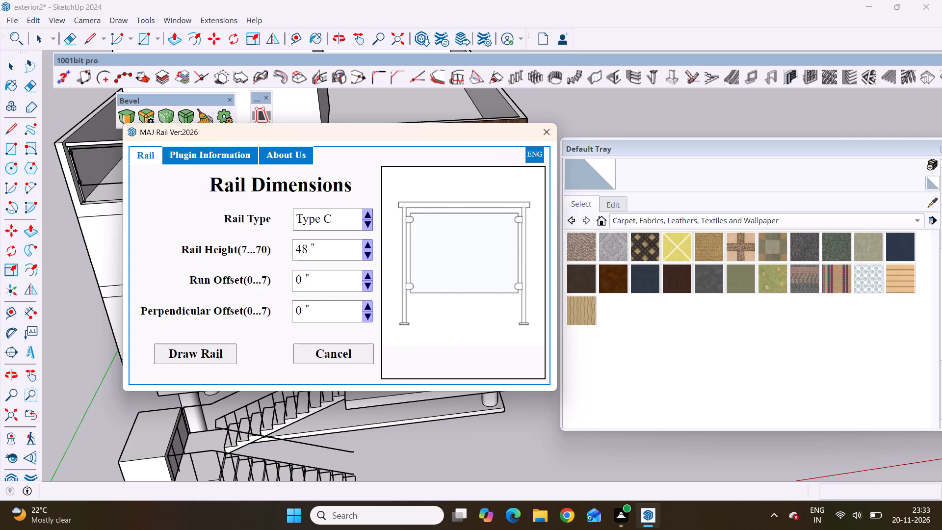
Set the Type C rail height to 60" and start drawing the rail.
click(317, 244)
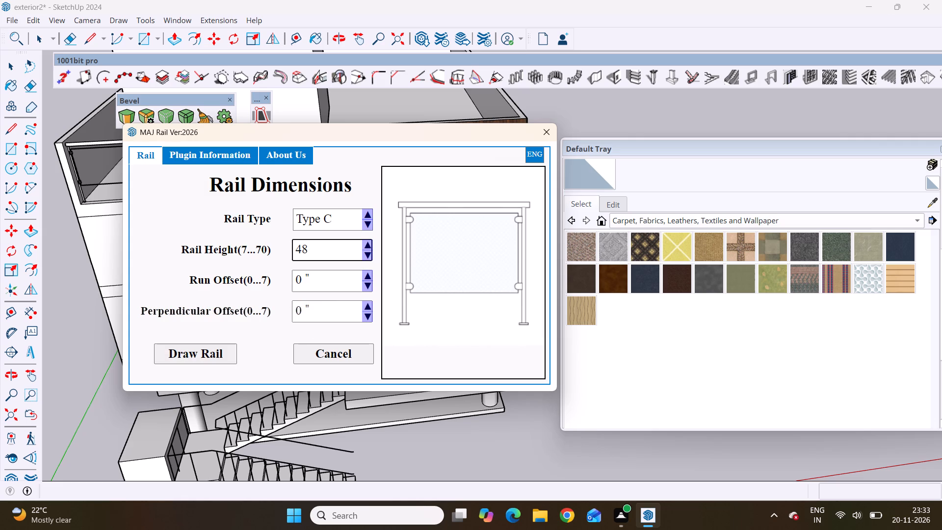
key(BackSpace)
text(60)
key(shift+quotedbl)
key(BackSpace)
key(BackSpace)
key(BackSpace)
text(60)
key(shift+quotedbl)
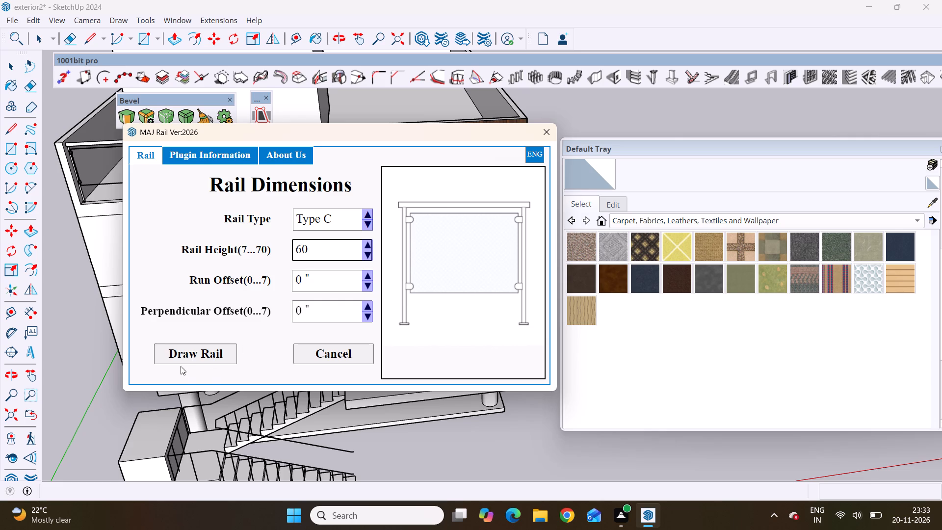
click(184, 352)
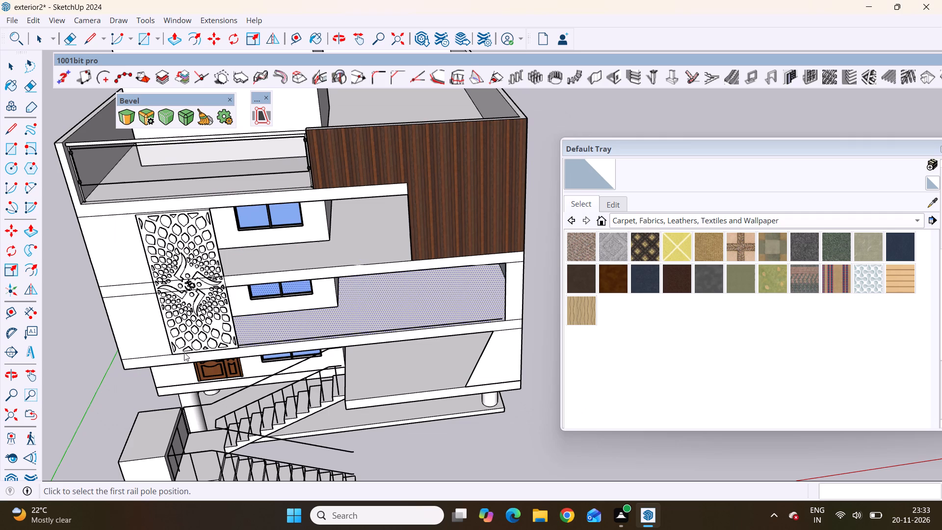
Place the new railing along the guide line on the middle balcony floor.
scroll(54, 341, down, 1)
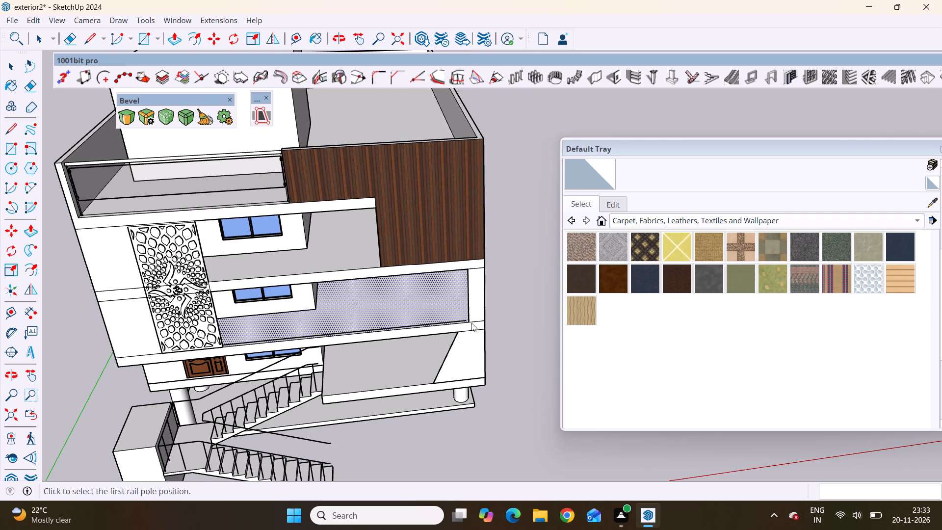
scroll(394, 326, up, 4)
scroll(249, 320, down, 2)
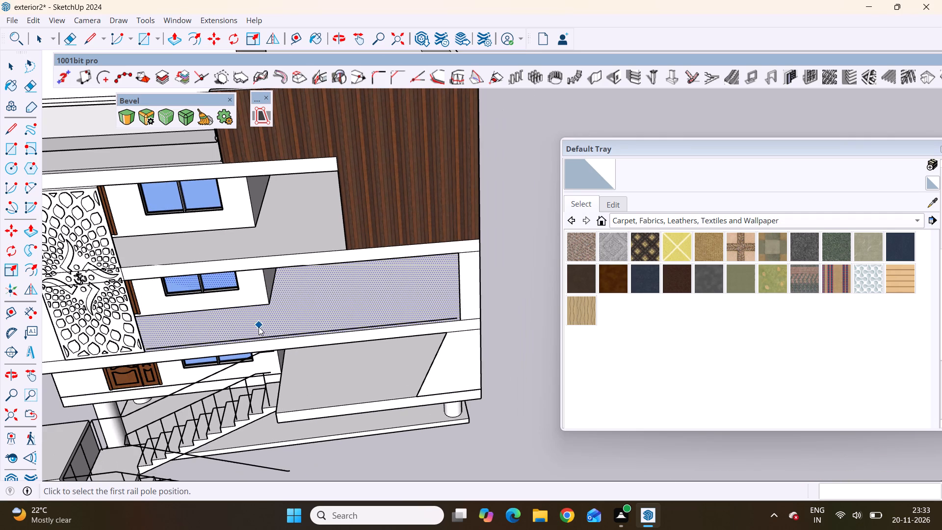
scroll(259, 327, down, 1)
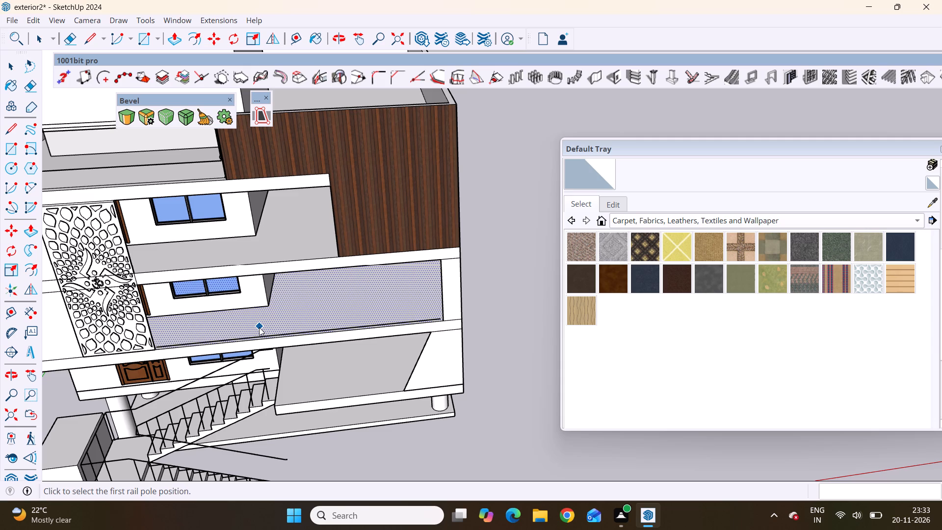
scroll(448, 312, up, 12)
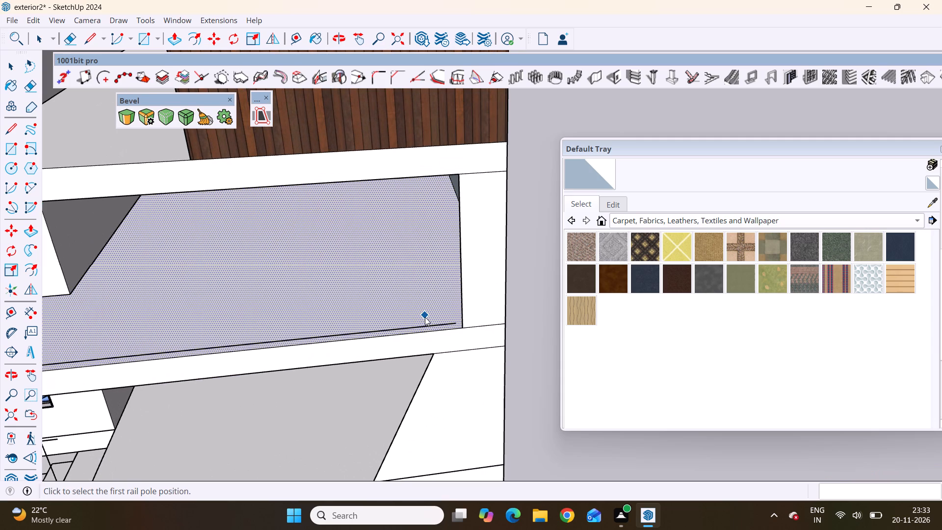
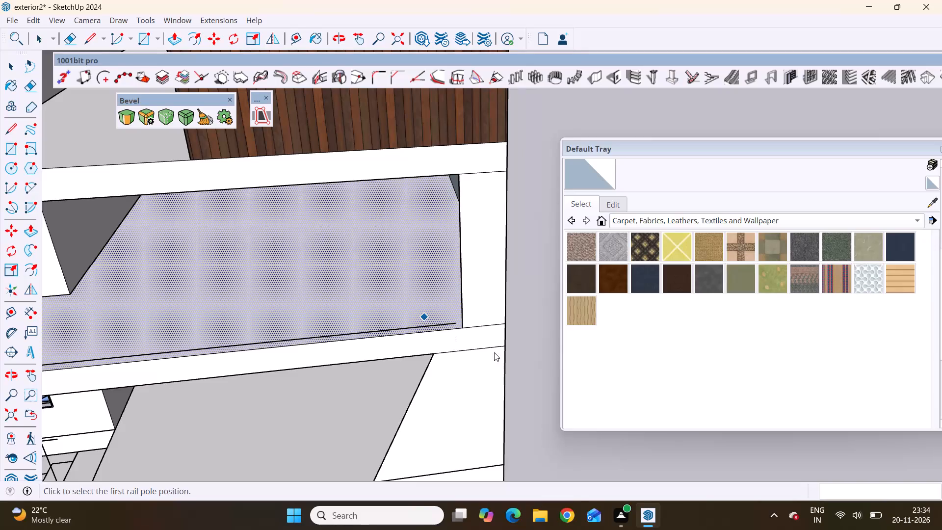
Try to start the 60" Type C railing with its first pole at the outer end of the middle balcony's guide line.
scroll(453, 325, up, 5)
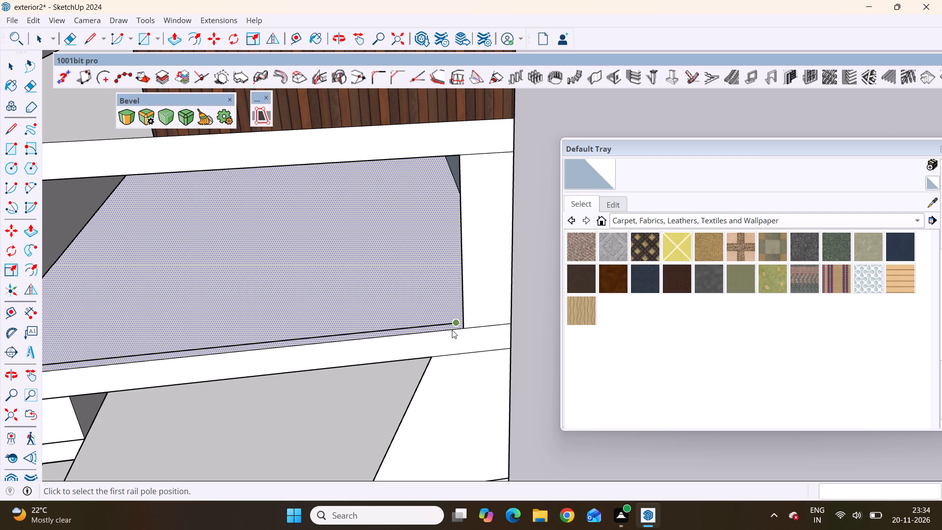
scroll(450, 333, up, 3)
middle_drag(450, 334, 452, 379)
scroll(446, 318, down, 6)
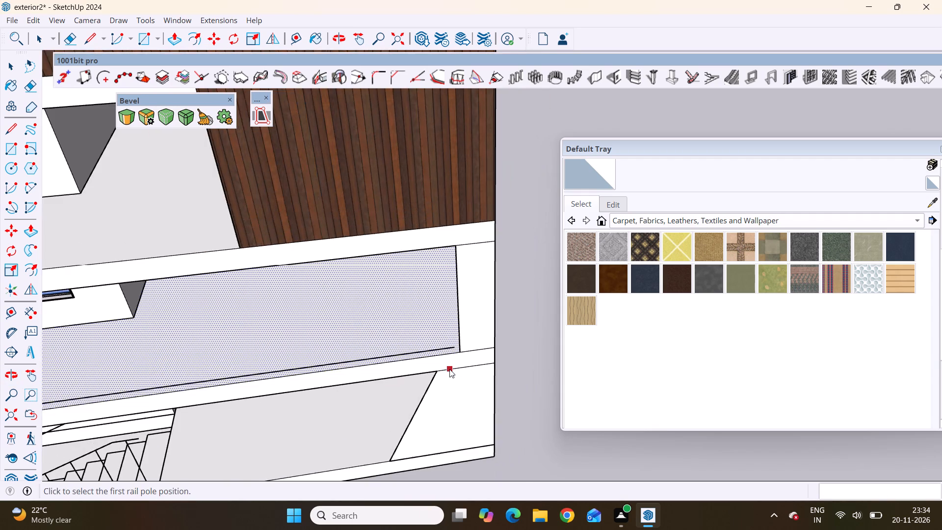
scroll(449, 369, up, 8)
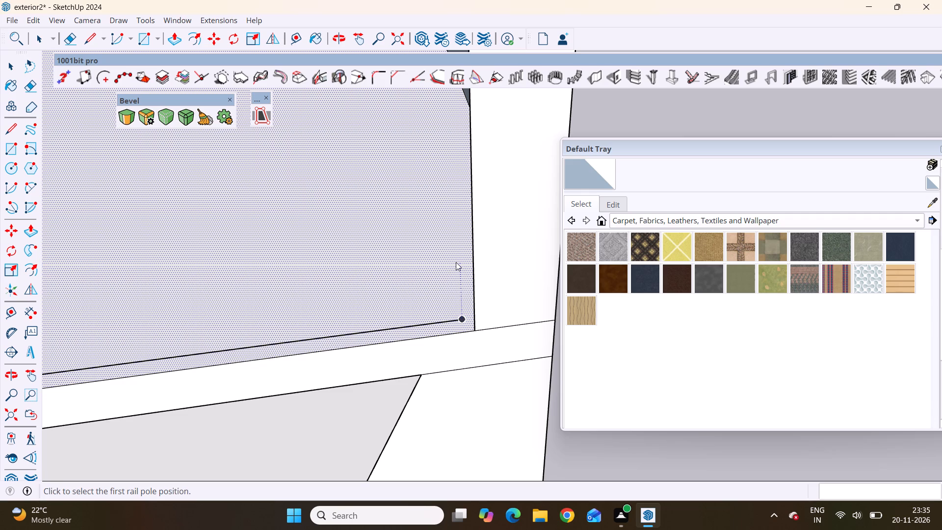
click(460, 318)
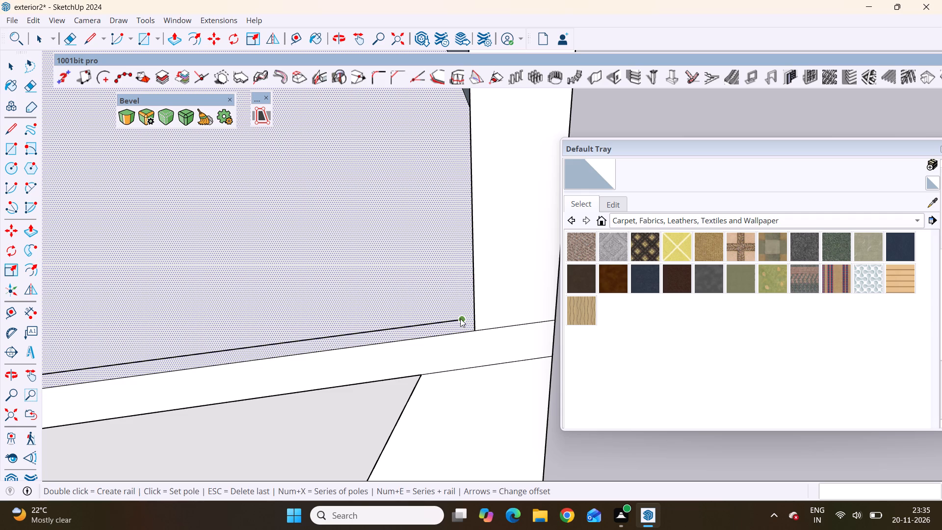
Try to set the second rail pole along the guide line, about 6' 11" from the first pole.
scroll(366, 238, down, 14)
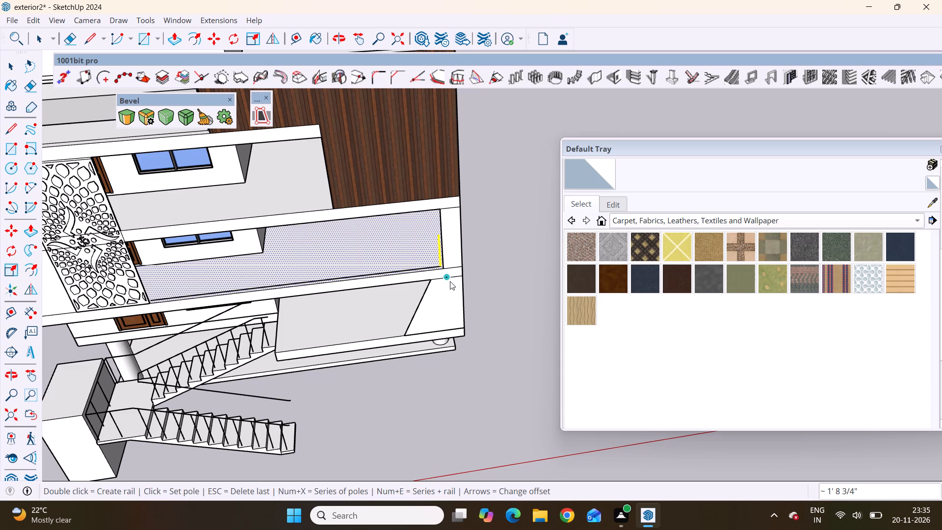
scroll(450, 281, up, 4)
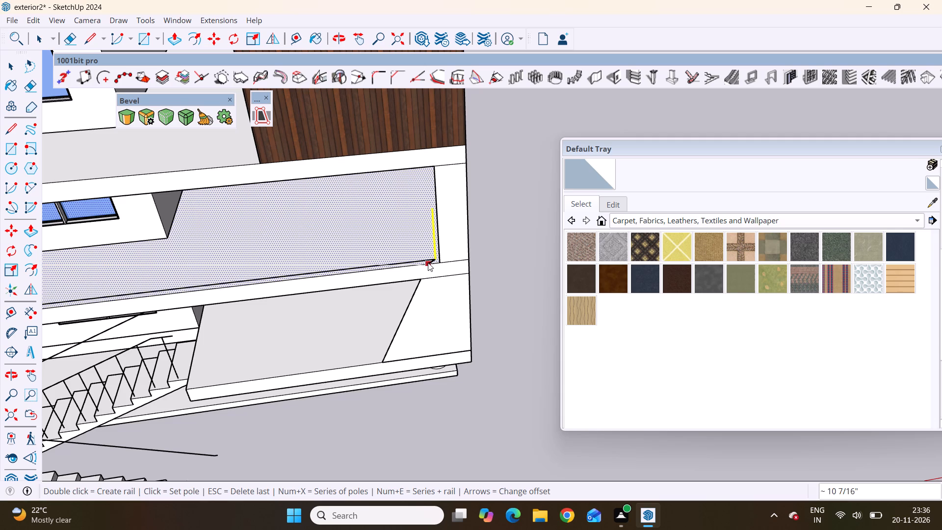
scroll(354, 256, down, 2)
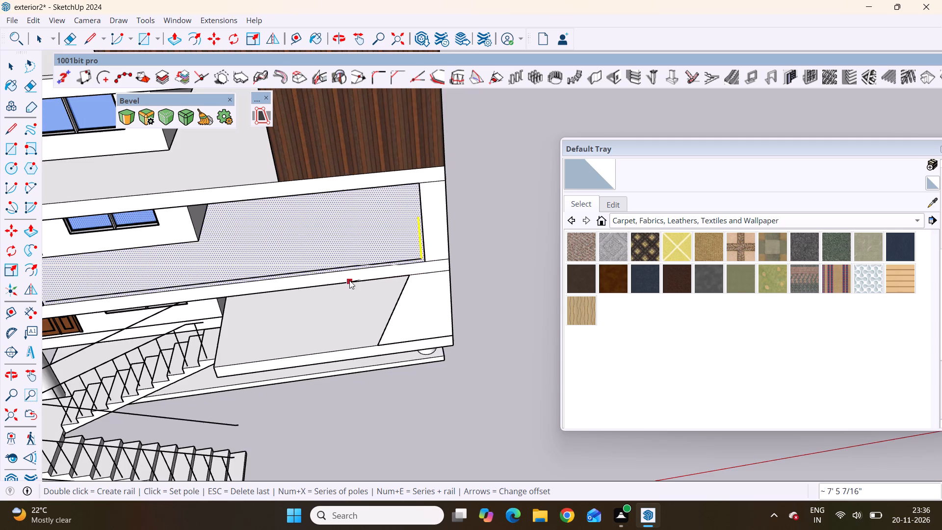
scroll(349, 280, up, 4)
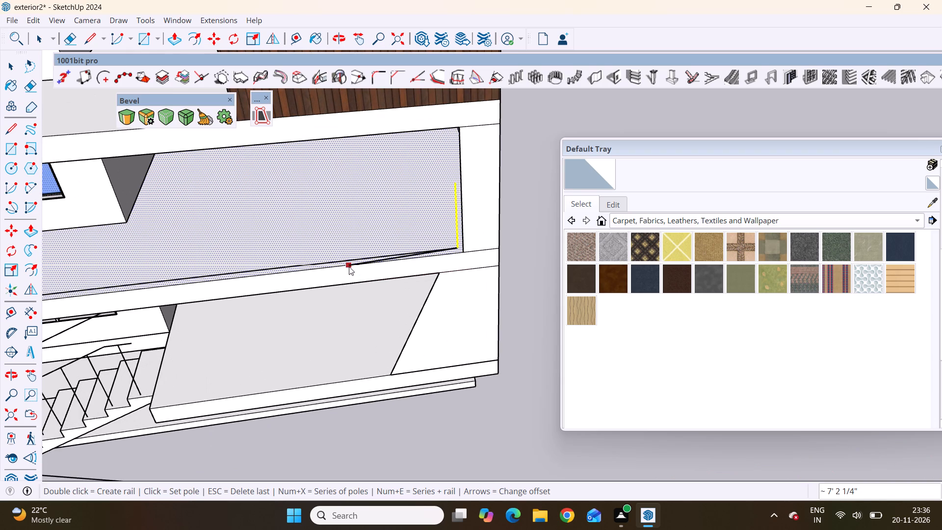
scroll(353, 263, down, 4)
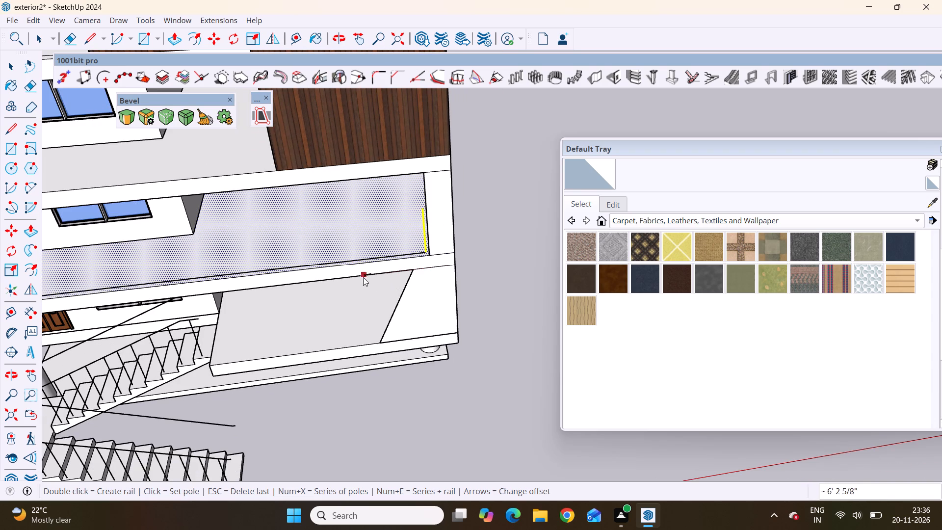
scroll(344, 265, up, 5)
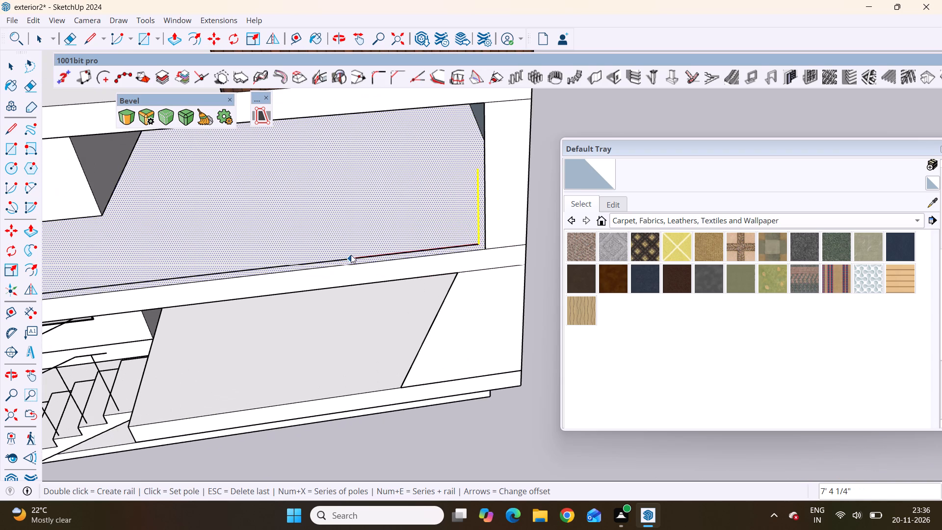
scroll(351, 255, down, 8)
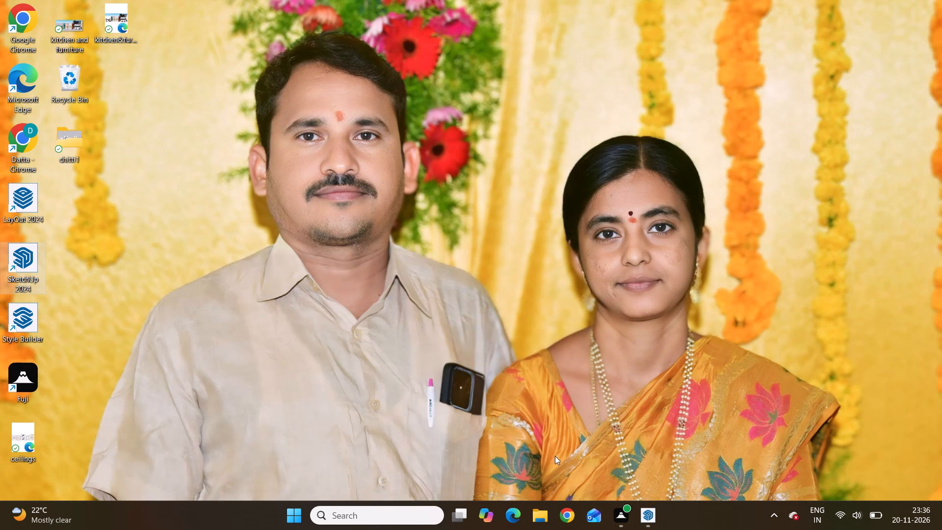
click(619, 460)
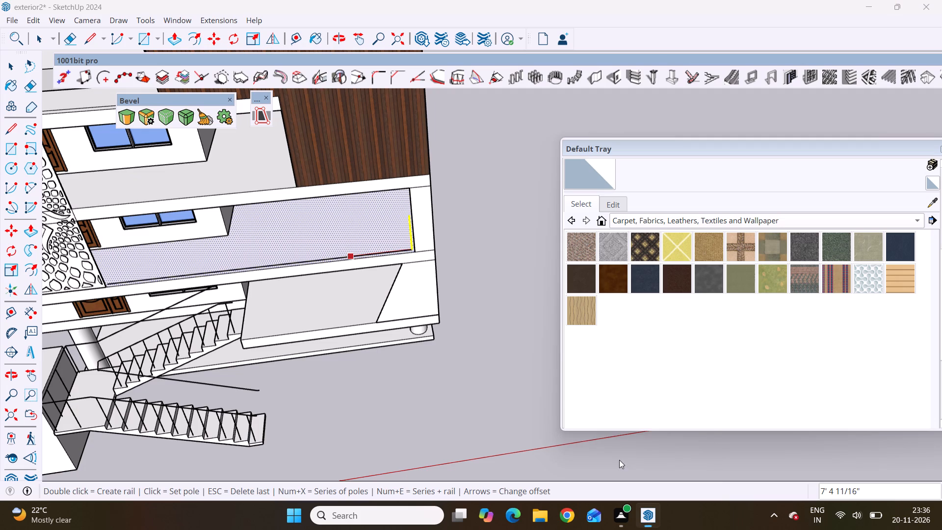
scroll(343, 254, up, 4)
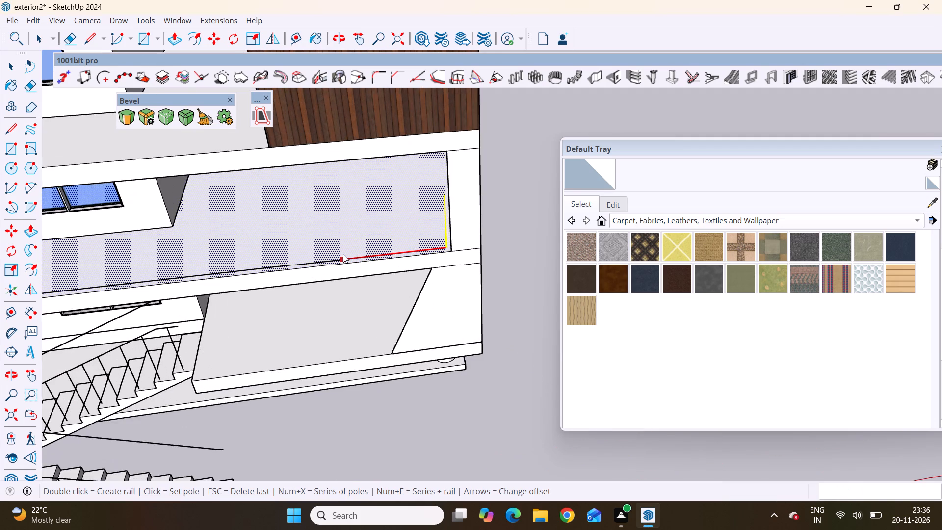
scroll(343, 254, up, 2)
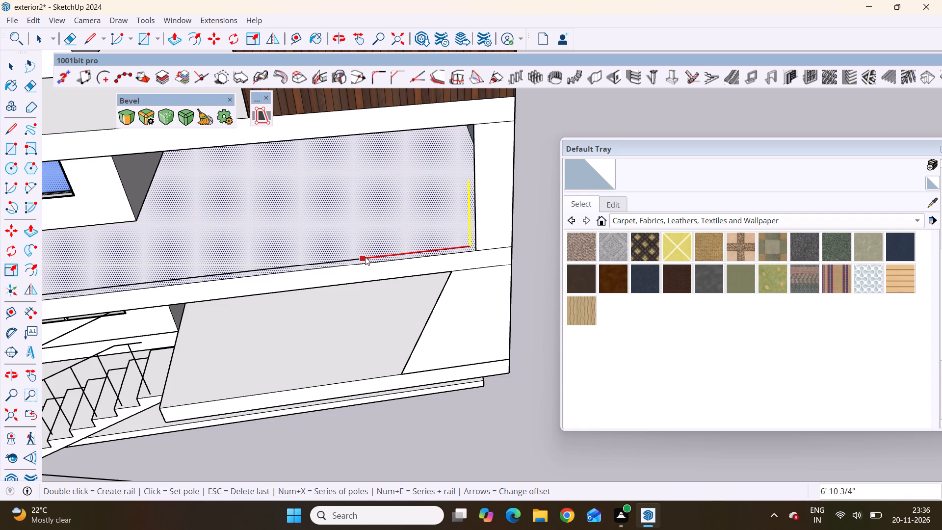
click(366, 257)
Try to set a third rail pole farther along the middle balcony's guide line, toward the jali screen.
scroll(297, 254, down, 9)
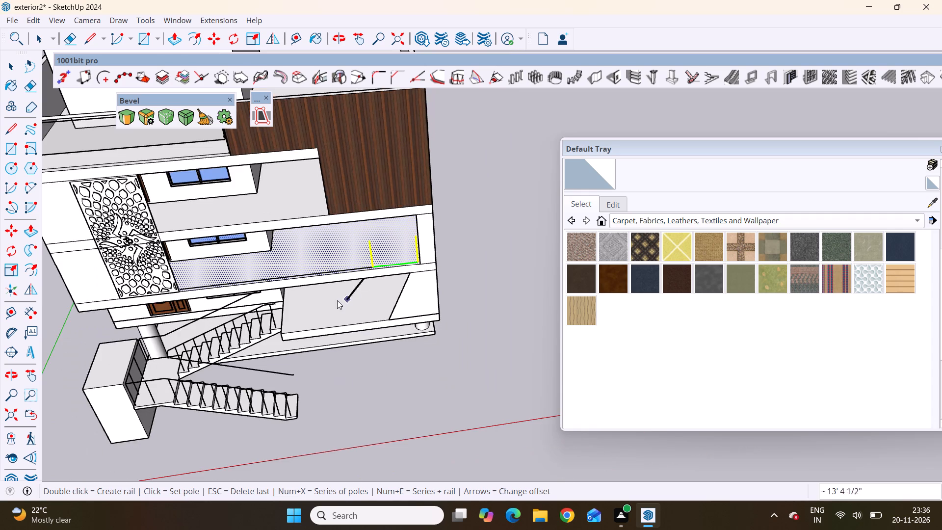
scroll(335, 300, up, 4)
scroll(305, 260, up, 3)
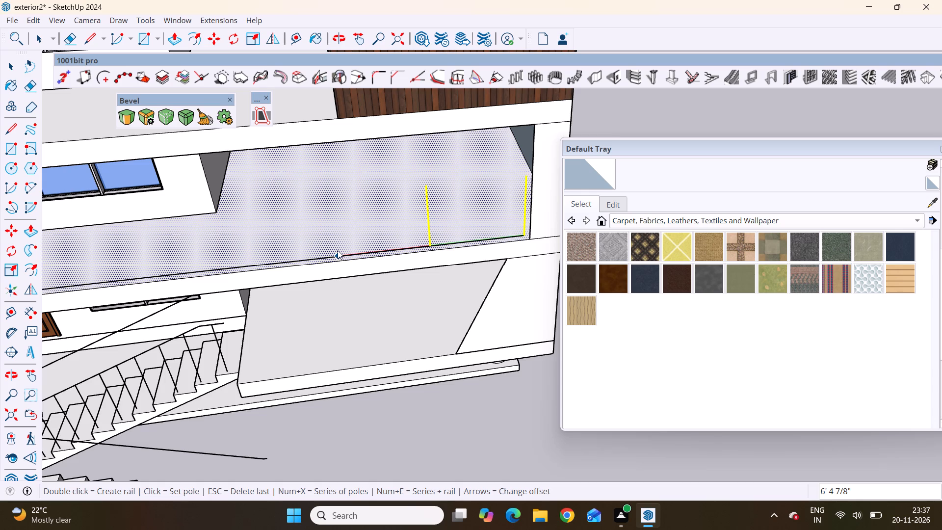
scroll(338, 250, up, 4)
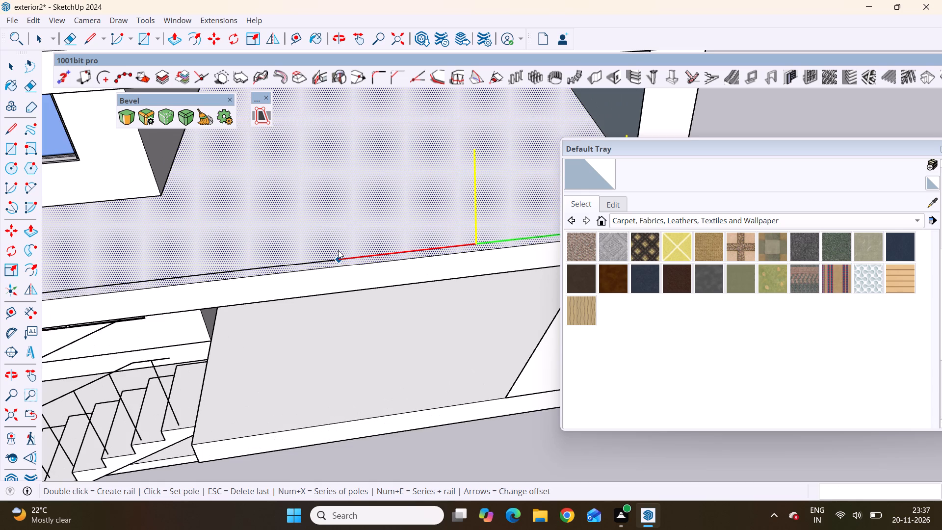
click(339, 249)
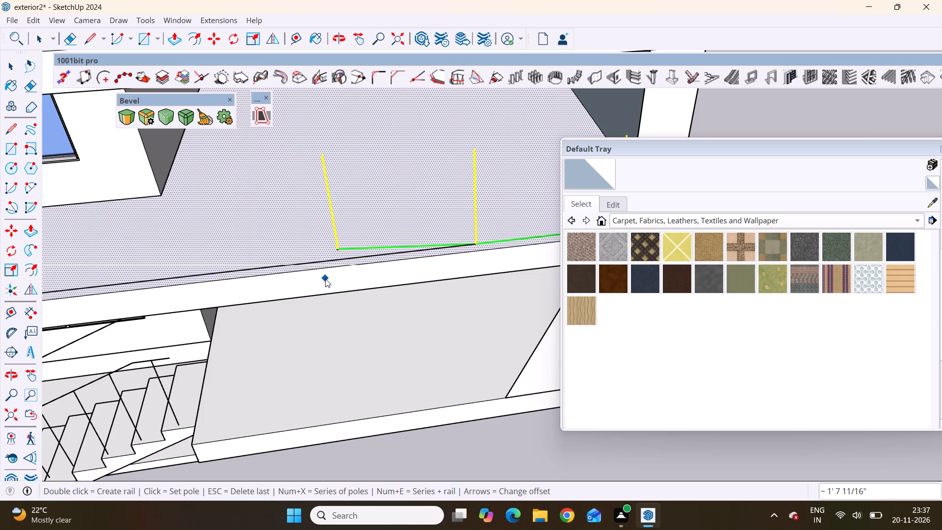
Undo the guide line on the middle balcony floor and abandon the railing in progress.
key(ctrl+z)
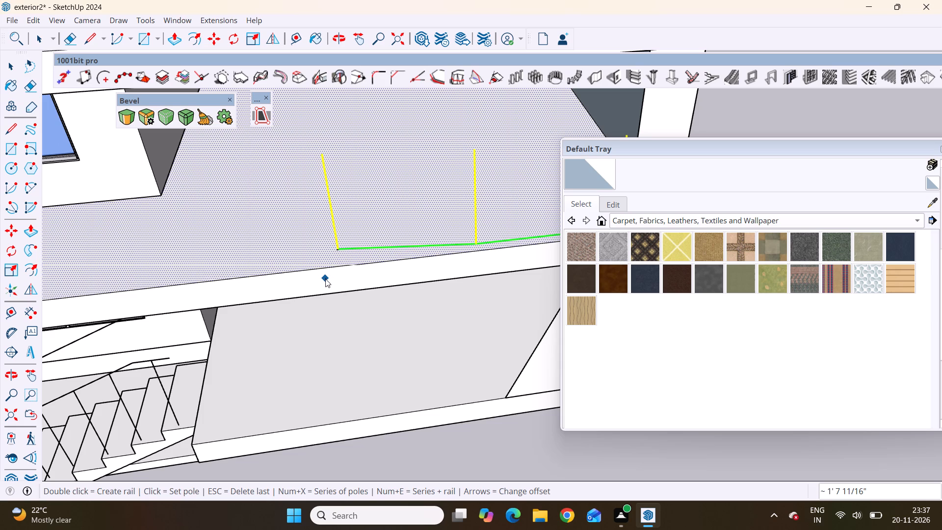
key(space)
Draw a guide line about 34' 10 5/8" long on the middle balcony floor, just inside its front edge, from the outer end to the jali screen.
scroll(325, 279, down, 10)
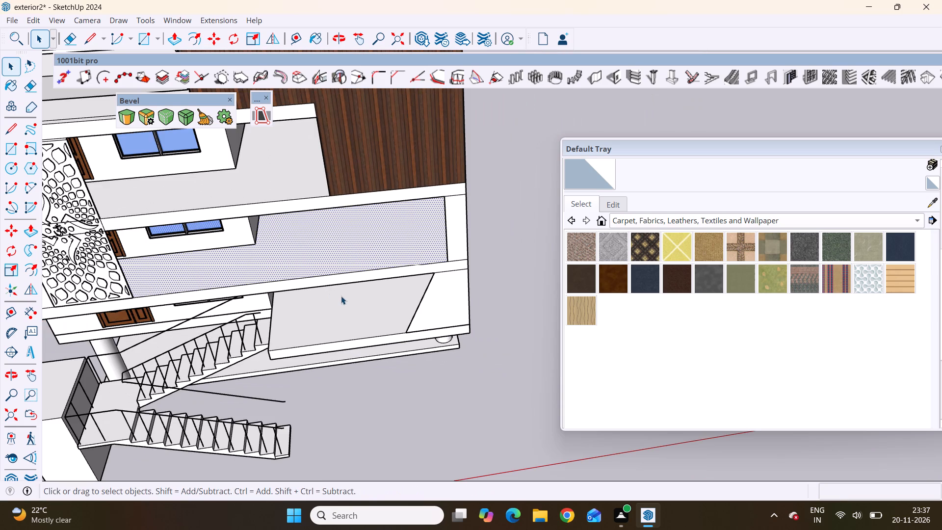
scroll(258, 301, up, 3)
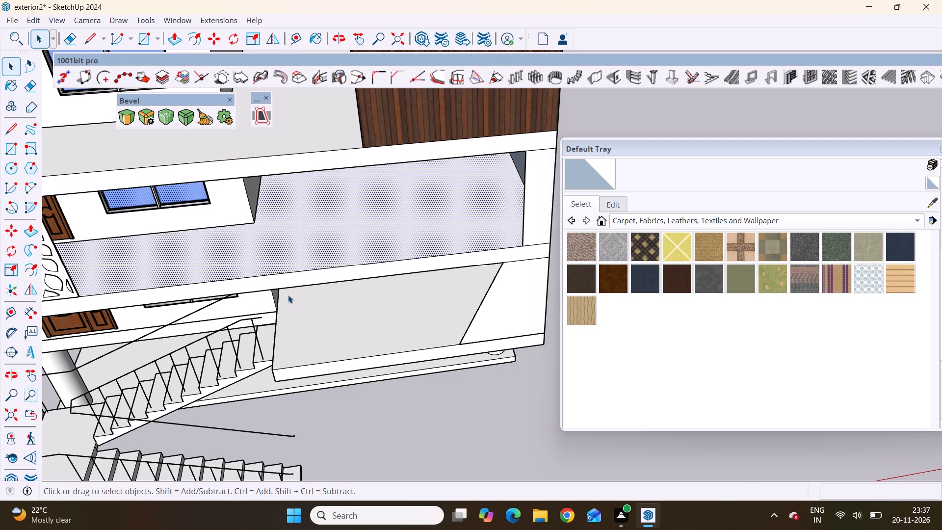
key(l)
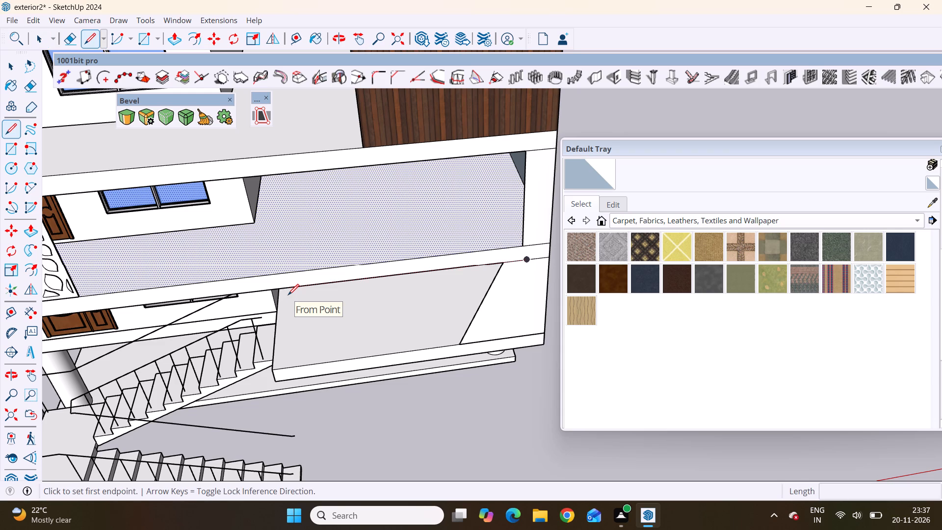
scroll(288, 295, down, 3)
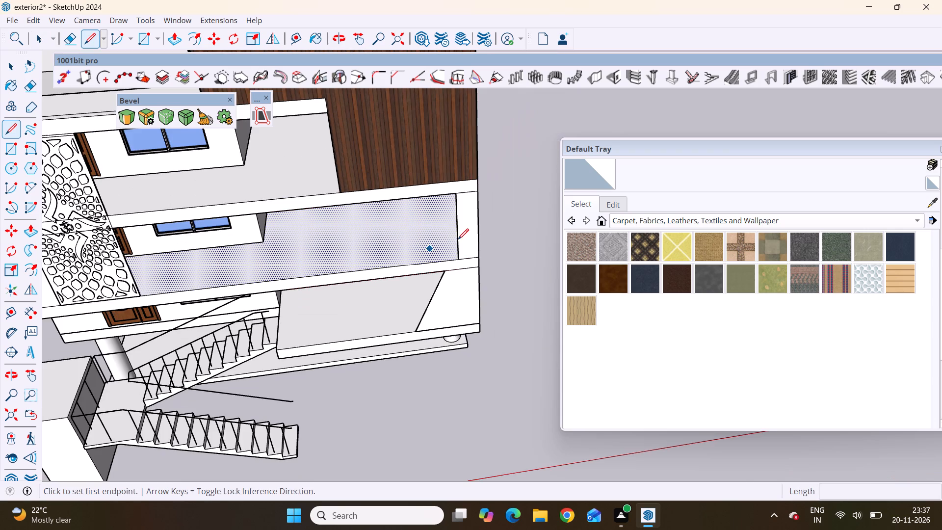
scroll(458, 239, up, 8)
scroll(400, 293, up, 1)
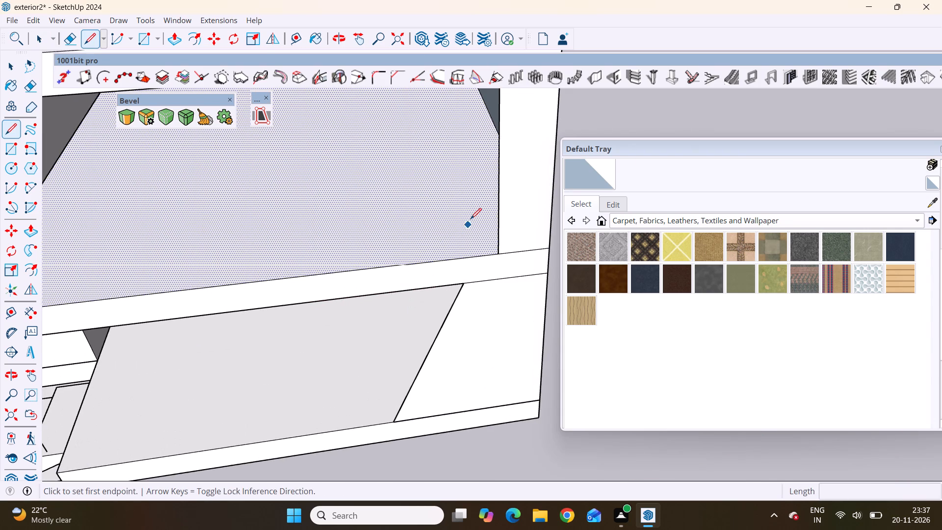
scroll(494, 246, up, 9)
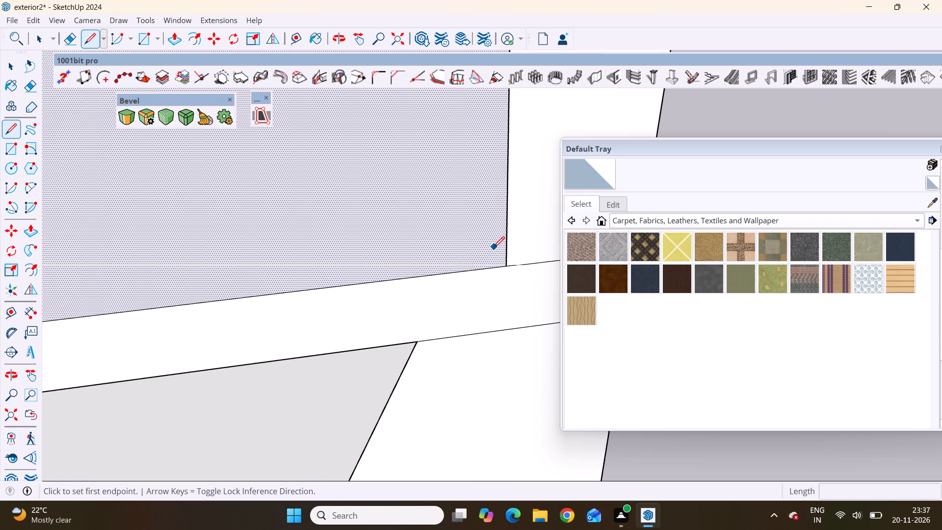
scroll(482, 258, up, 2)
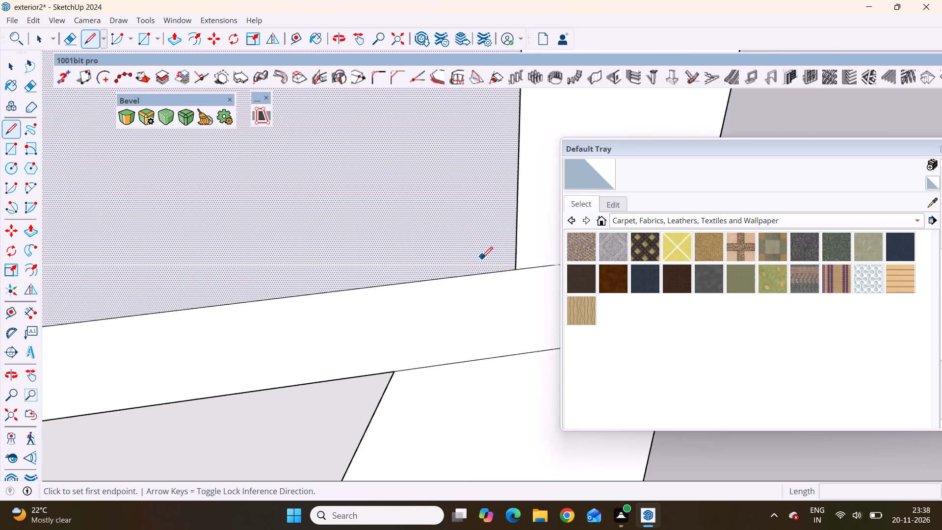
scroll(482, 258, up, 4)
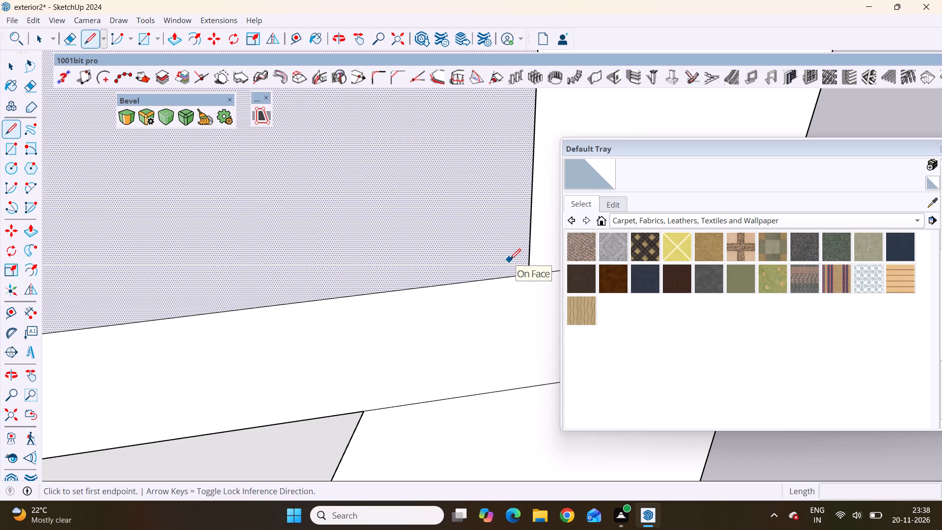
click(510, 260)
scroll(432, 263, down, 11)
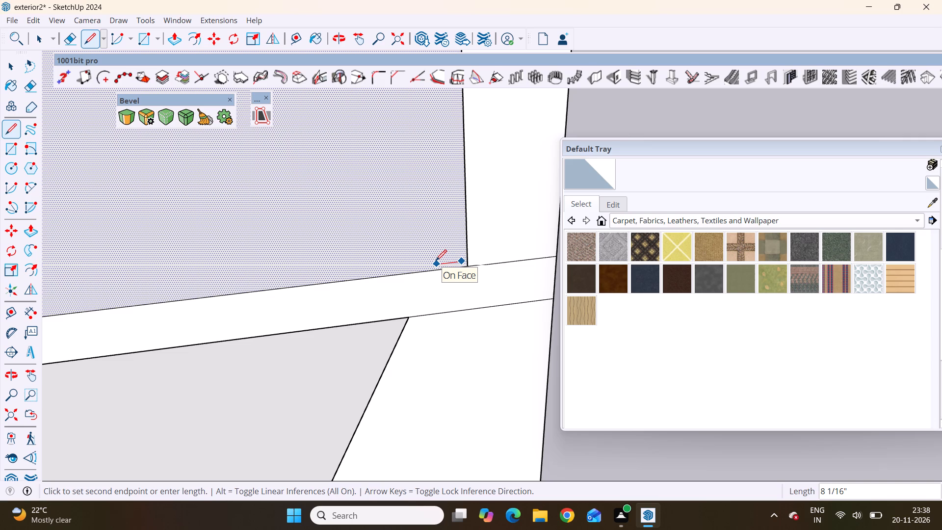
scroll(284, 261, down, 10)
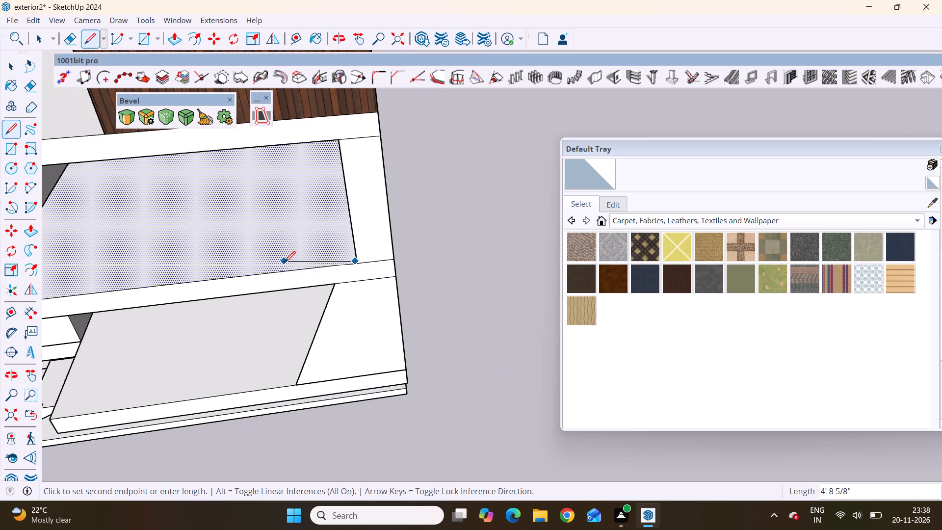
scroll(400, 283, down, 7)
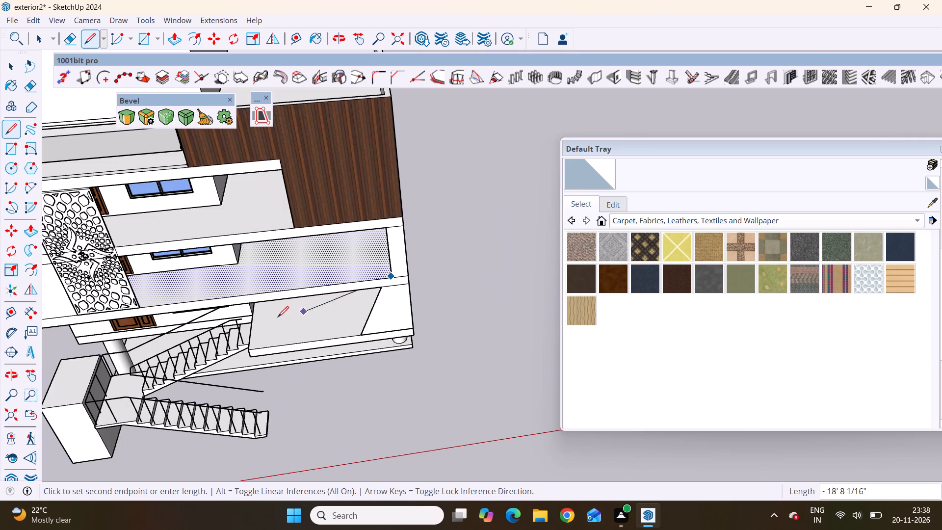
scroll(210, 317, up, 4)
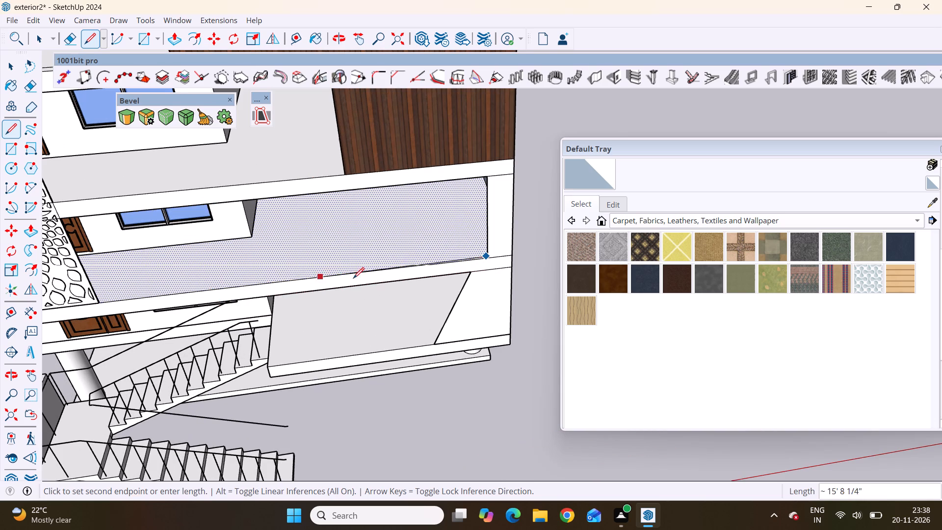
scroll(357, 277, down, 3)
scroll(165, 295, up, 8)
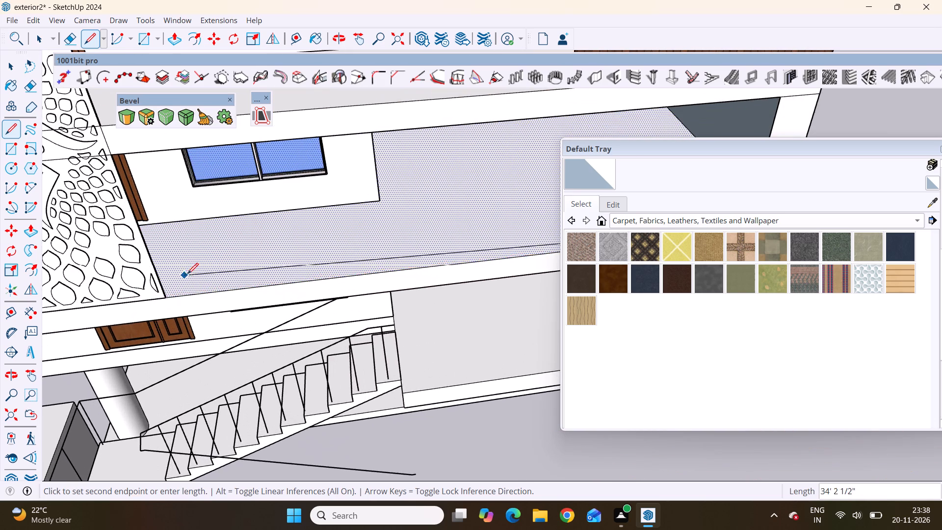
scroll(174, 295, up, 18)
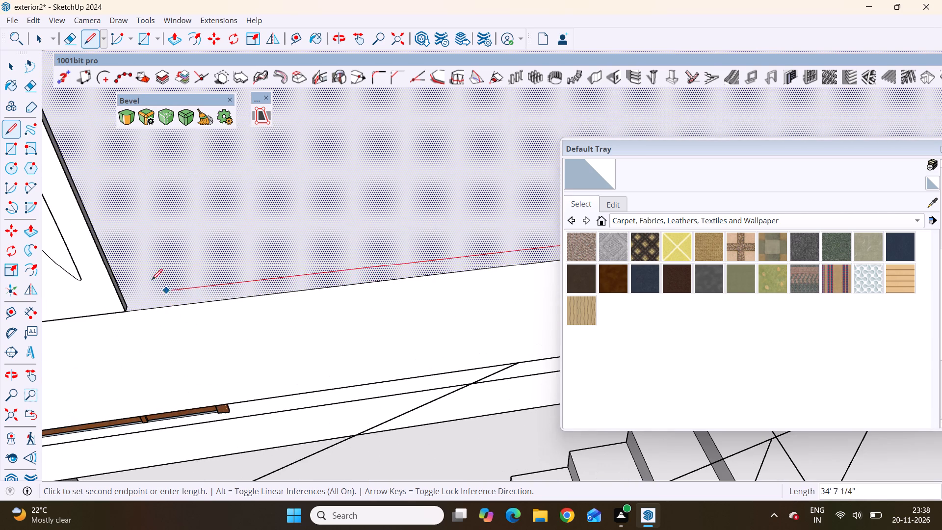
scroll(136, 295, up, 1)
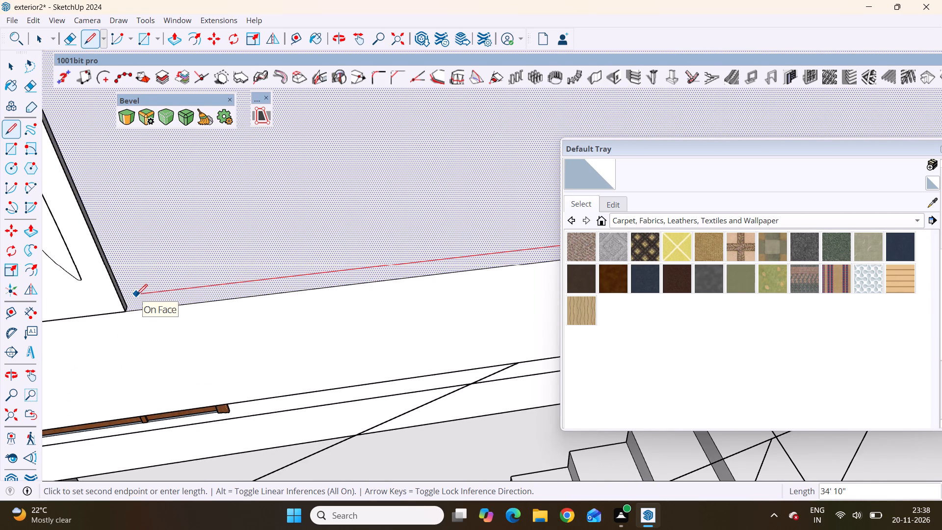
scroll(136, 295, up, 7)
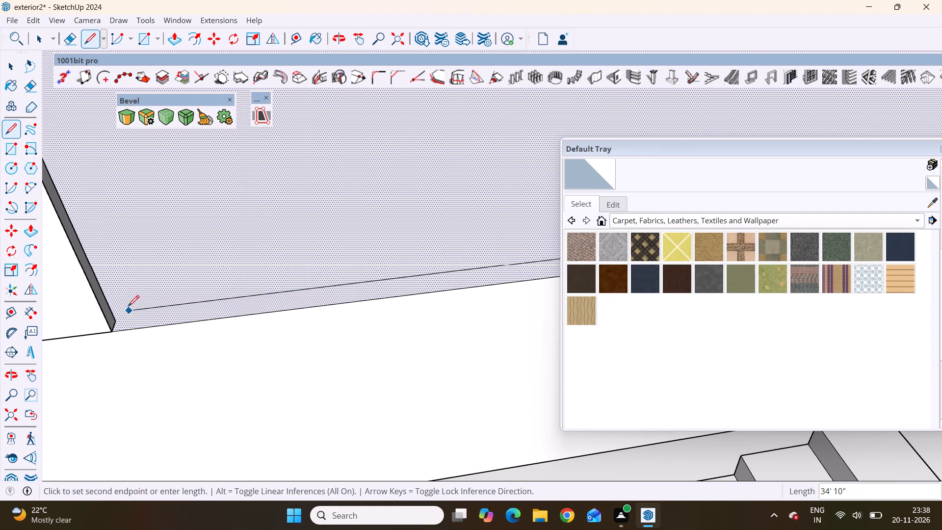
scroll(127, 296, up, 4)
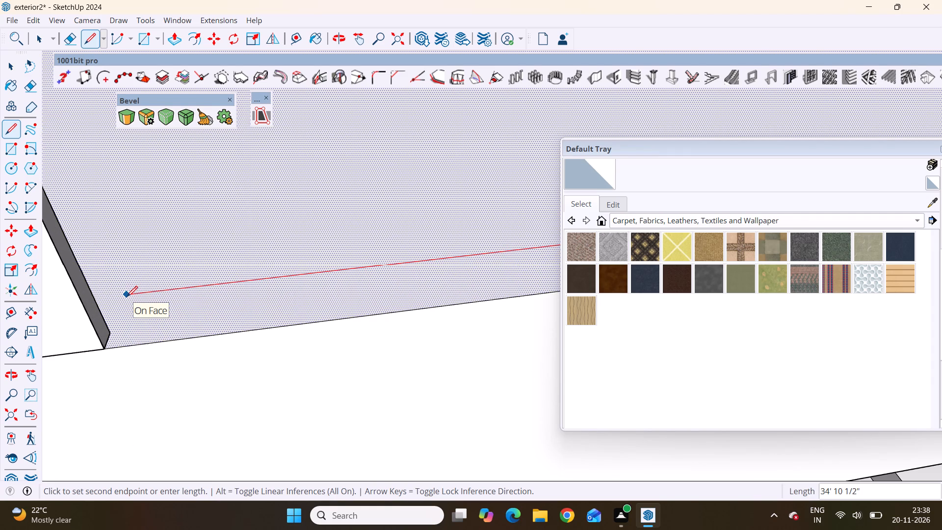
click(124, 300)
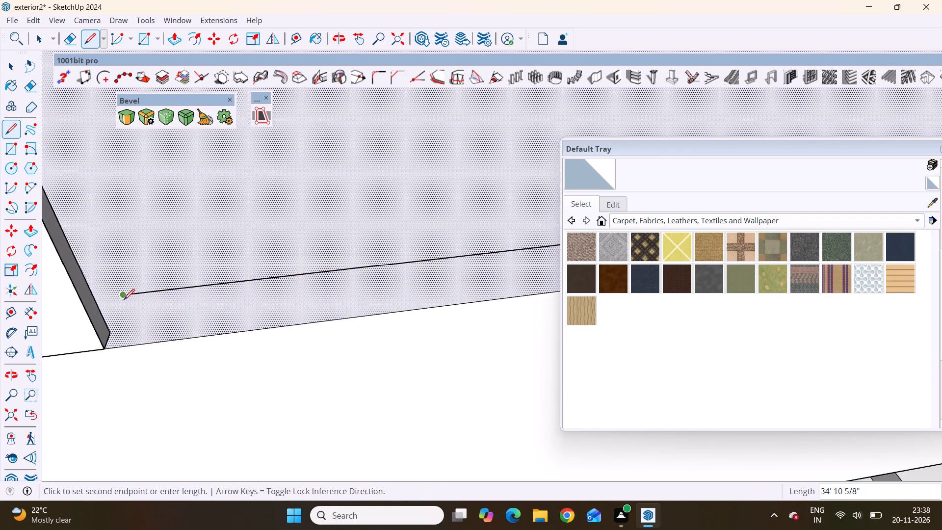
scroll(82, 260, down, 20)
scroll(82, 260, down, 7)
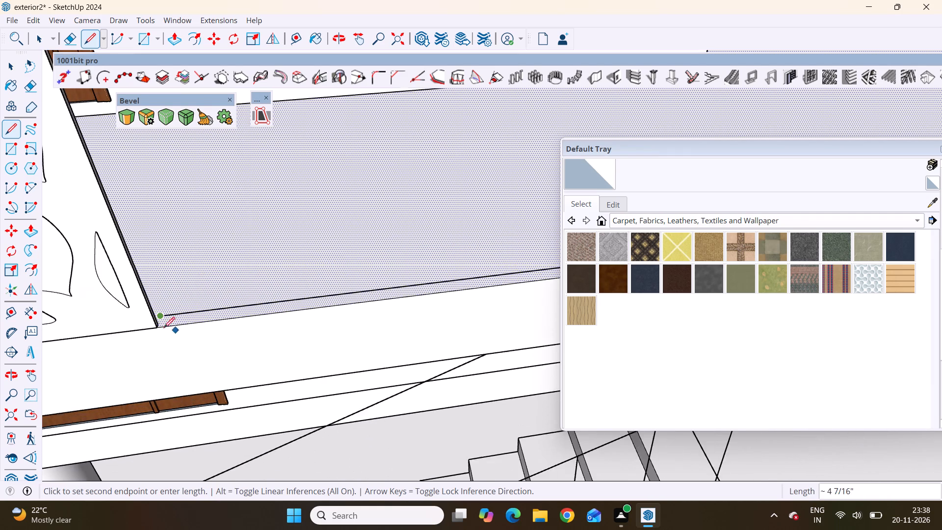
scroll(164, 328, down, 20)
scroll(164, 328, down, 13)
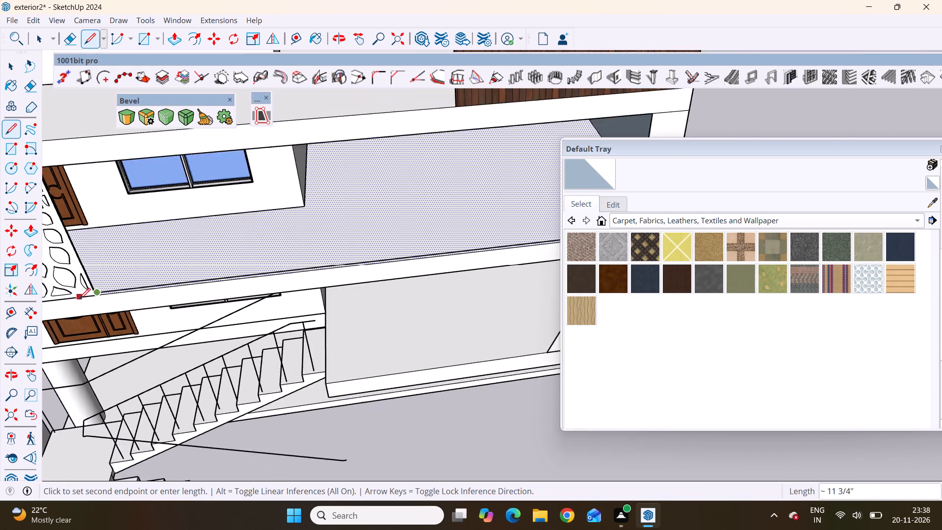
scroll(79, 299, down, 3)
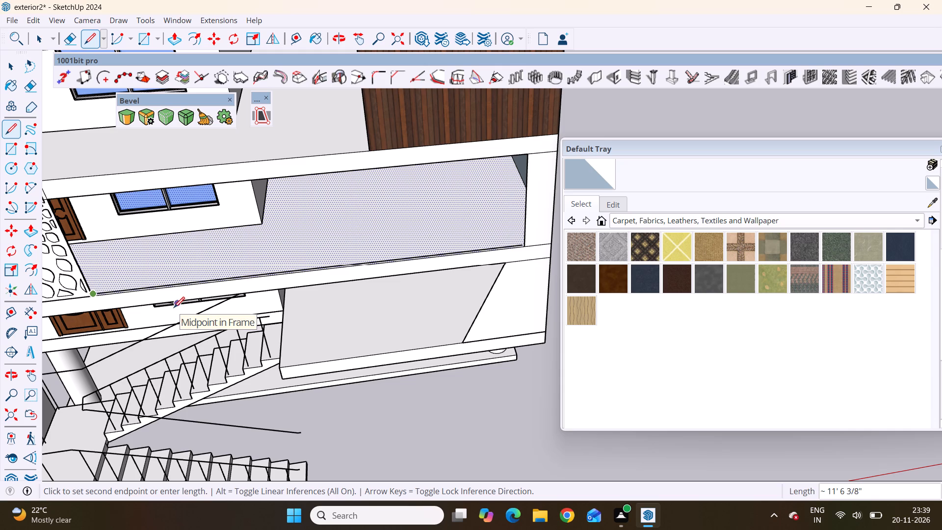
key(space)
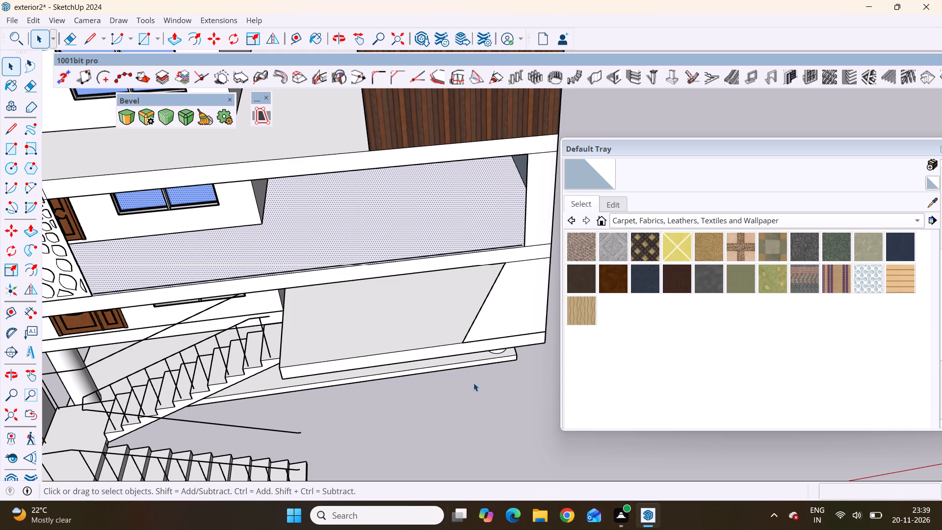
Start a MAJ Rail railing, Type C at 60" height with zero offsets, and set its first pole at the guide line's outer end.
scroll(510, 242, up, 5)
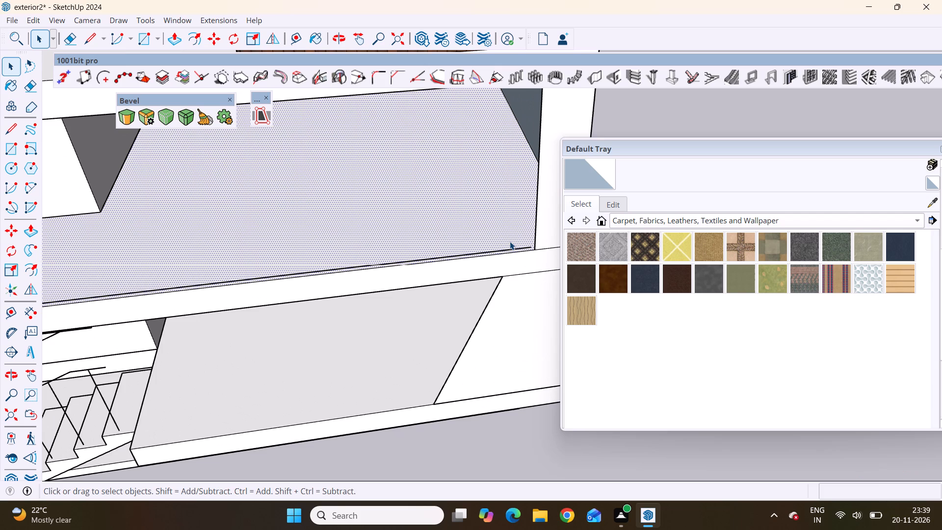
scroll(510, 241, up, 4)
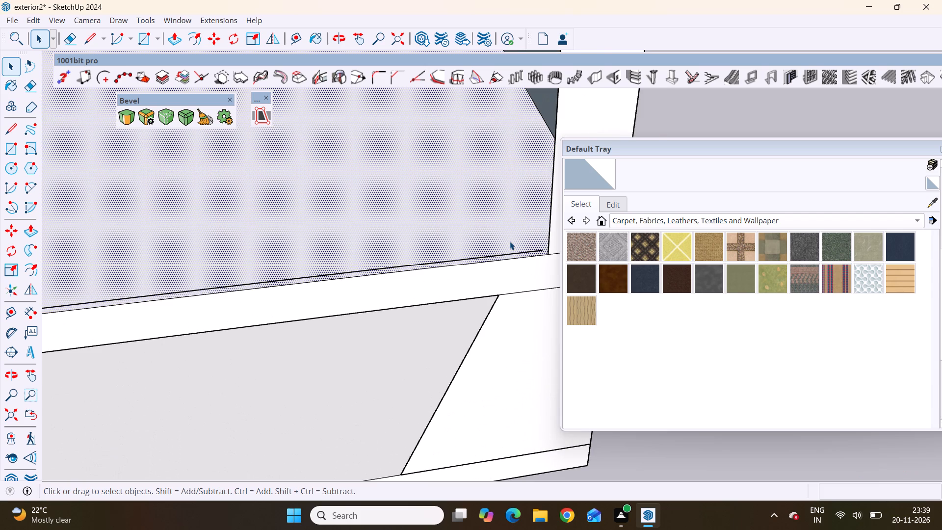
scroll(510, 241, up, 2)
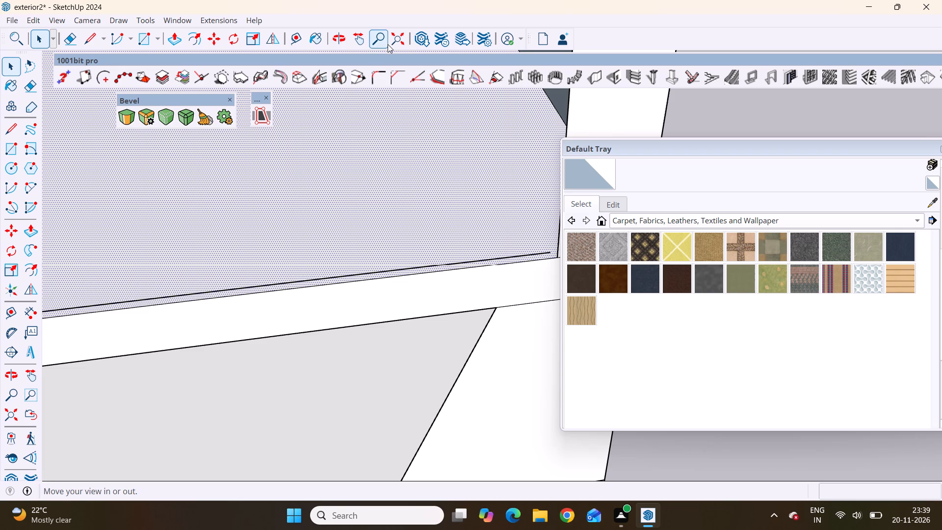
scroll(257, 241, down, 3)
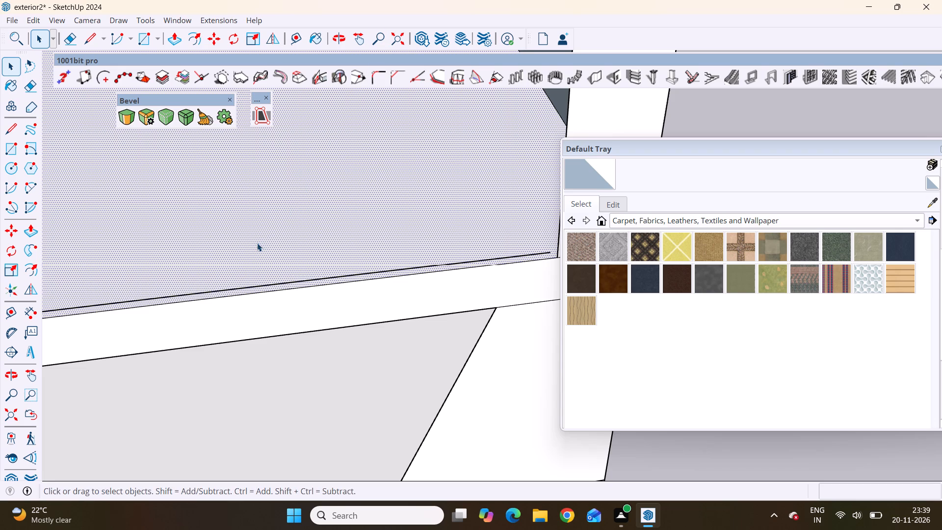
scroll(281, 259, down, 9)
scroll(378, 248, up, 1)
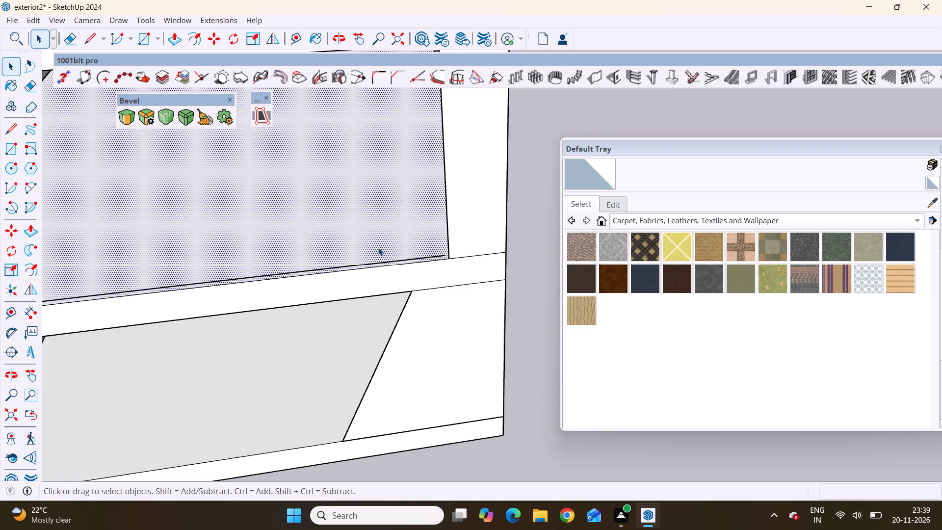
scroll(378, 247, up, 5)
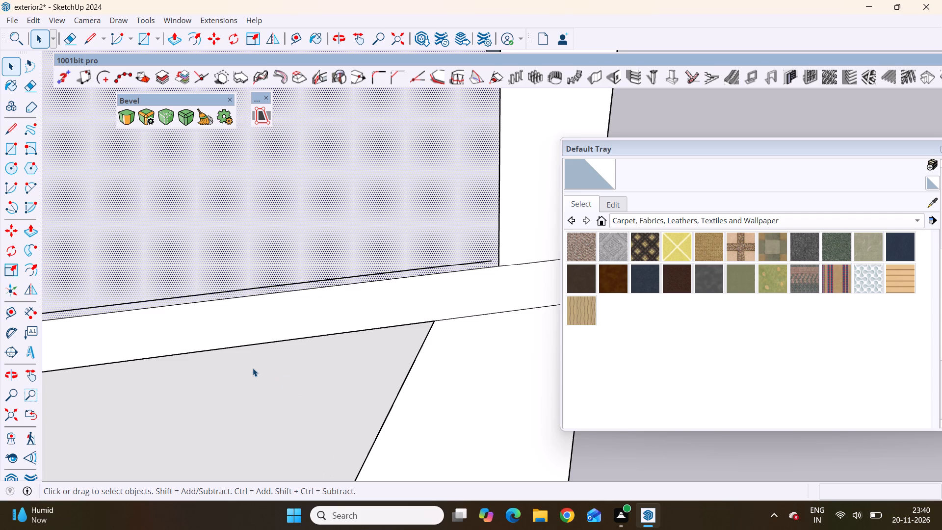
click(221, 22)
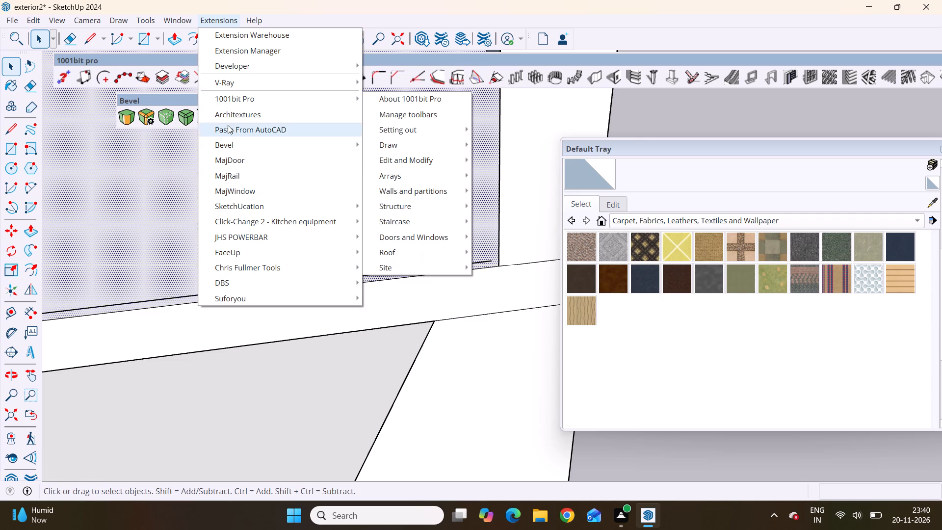
click(238, 177)
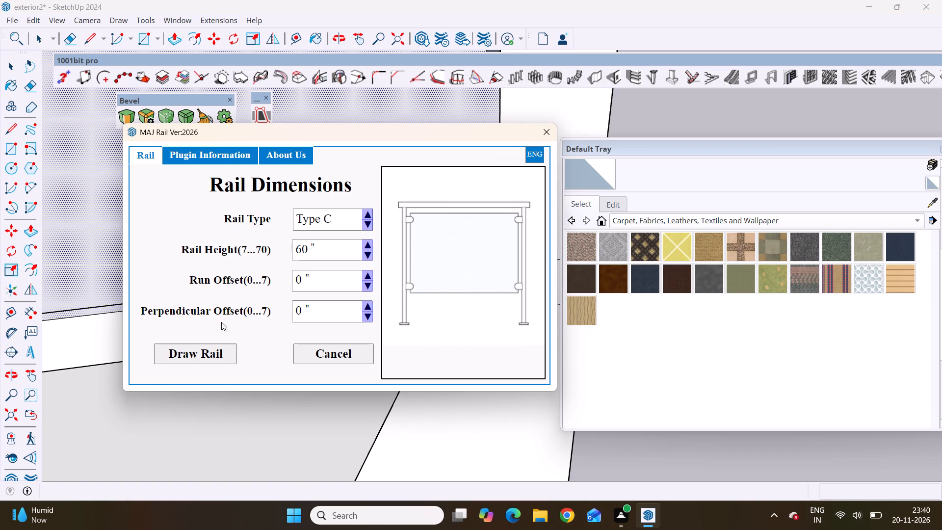
click(208, 349)
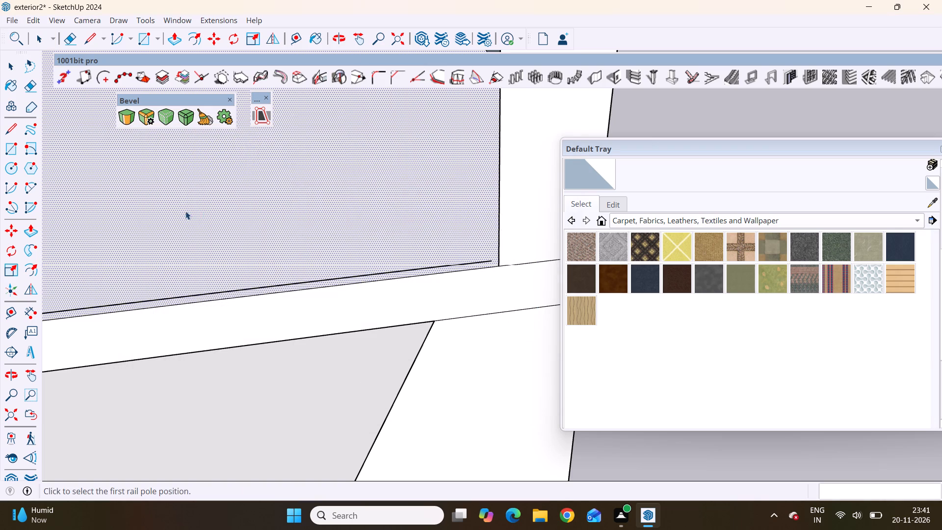
scroll(136, 219, down, 1)
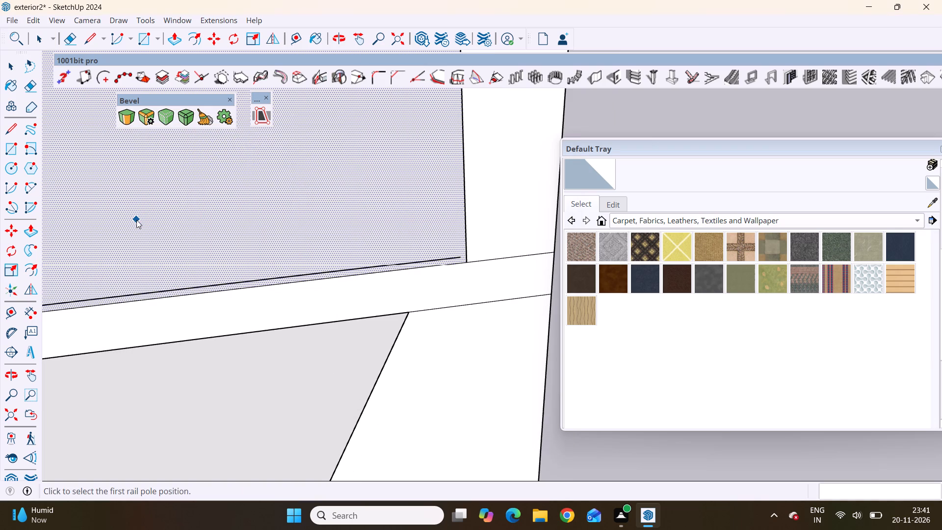
scroll(475, 273, up, 9)
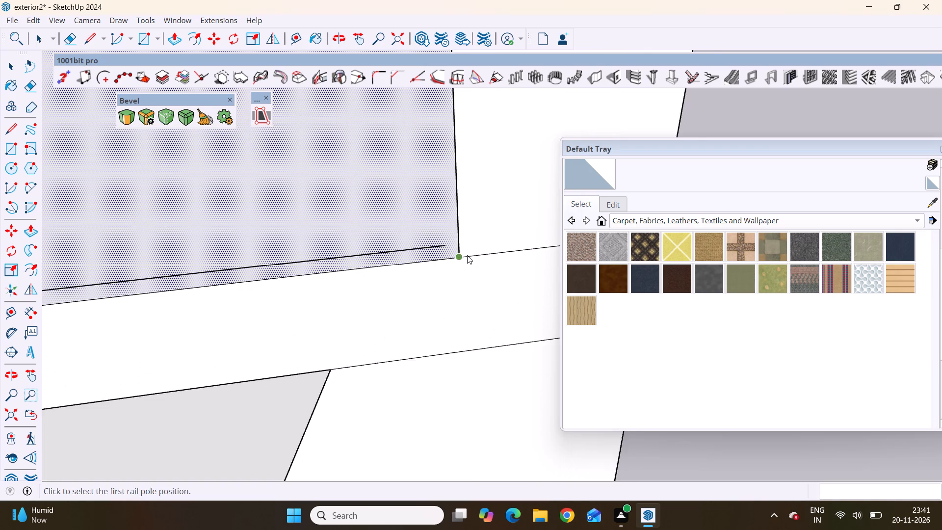
click(443, 241)
Set the second rail pole on the middle balcony's guide line, about 6' from the first pole.
scroll(375, 242, down, 8)
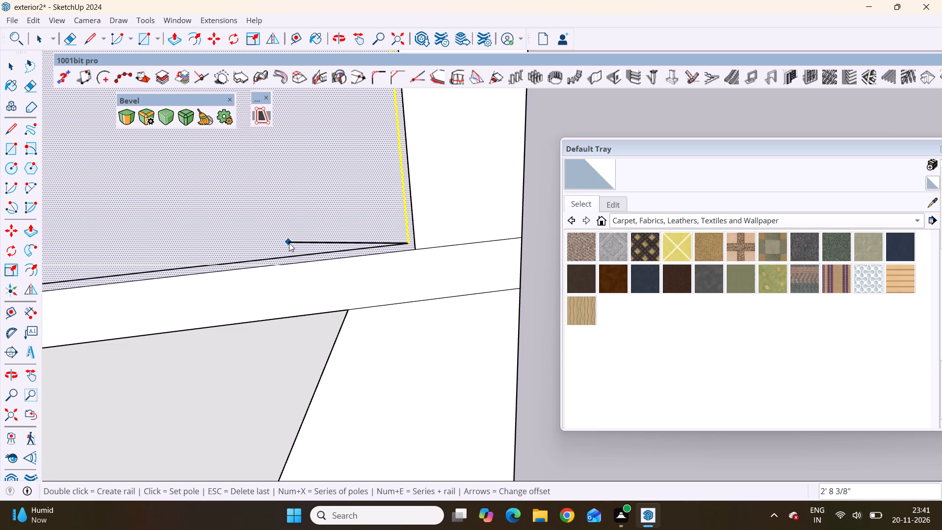
scroll(382, 237, down, 5)
scroll(289, 250, down, 4)
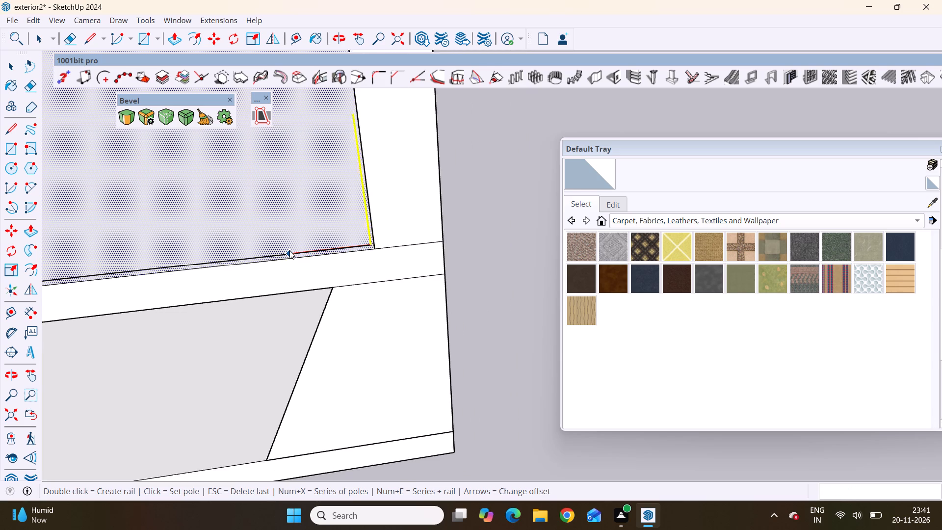
scroll(289, 250, down, 4)
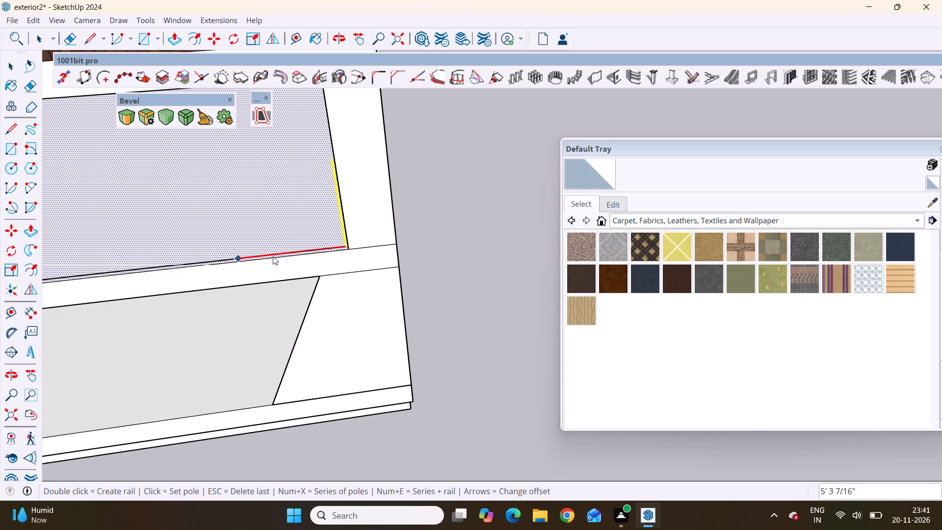
scroll(335, 284, down, 8)
scroll(302, 289, up, 4)
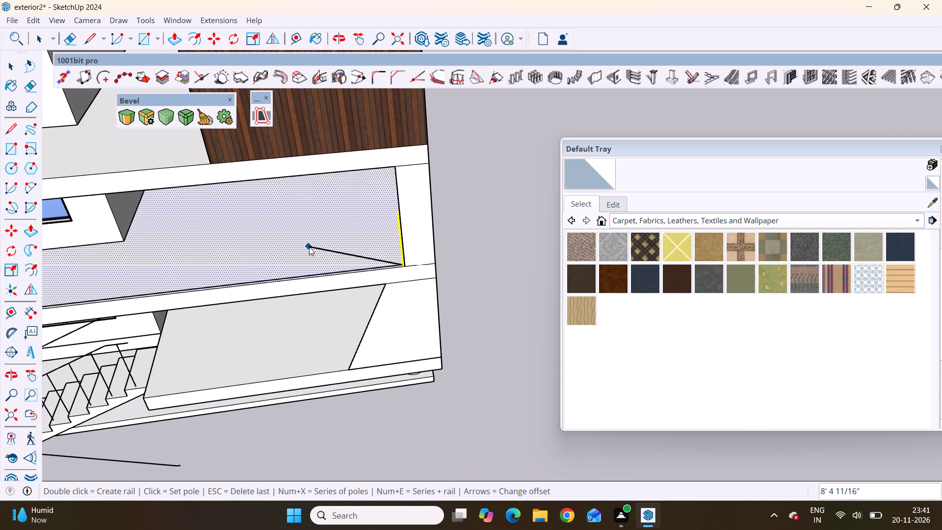
scroll(454, 280, down, 4)
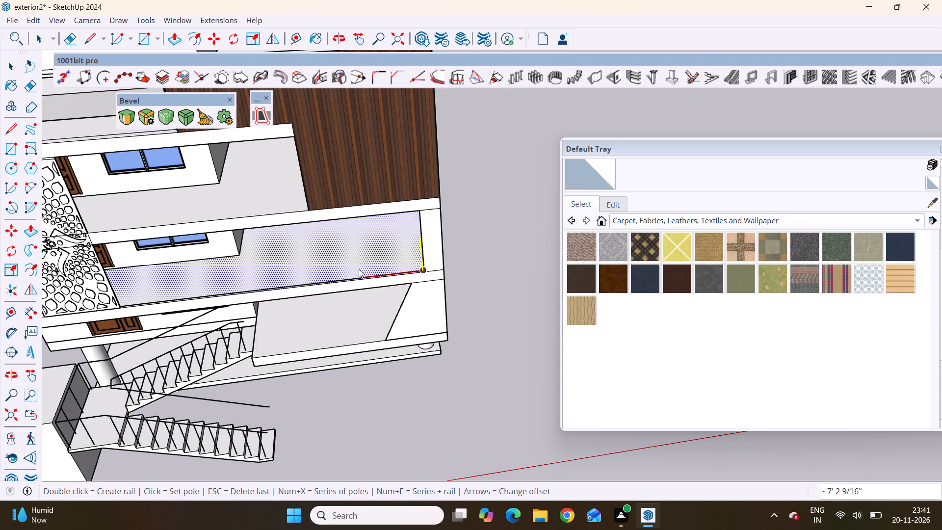
scroll(359, 276, up, 10)
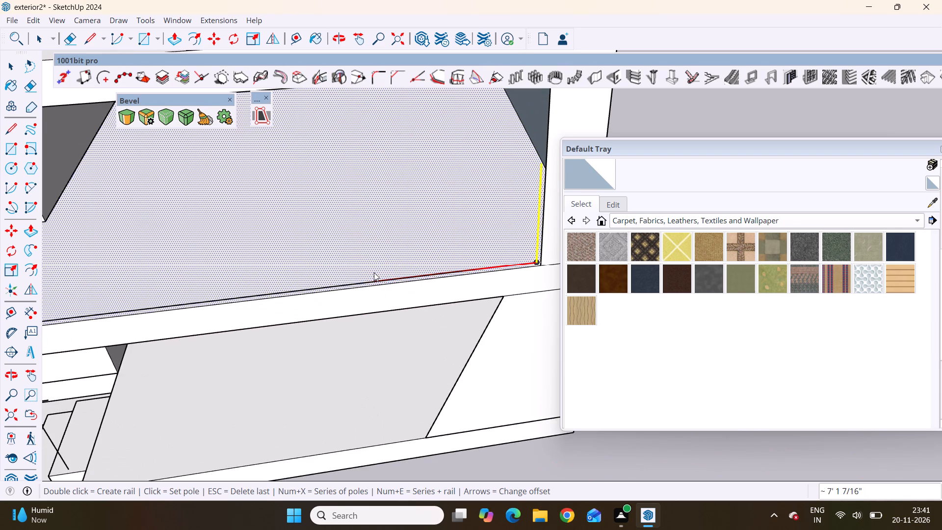
click(402, 276)
Set the third and fourth rail poles along the guide line toward the jali screen, the fourth about 5' 4" beyond the third.
scroll(475, 291, down, 5)
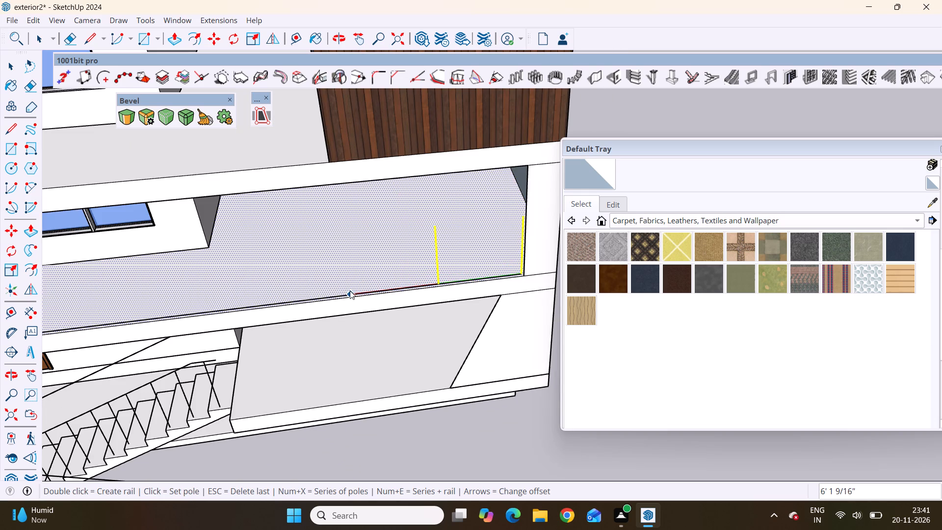
scroll(345, 293, up, 4)
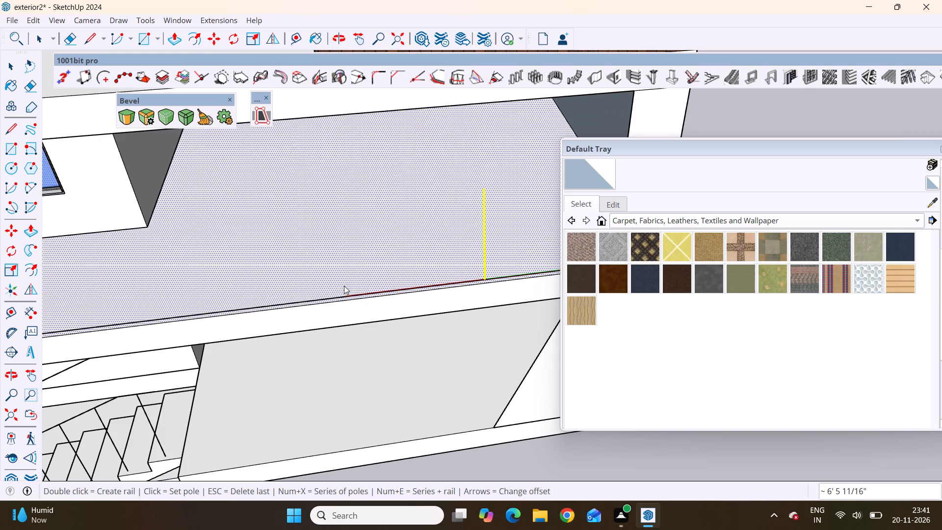
click(353, 295)
scroll(390, 297, down, 6)
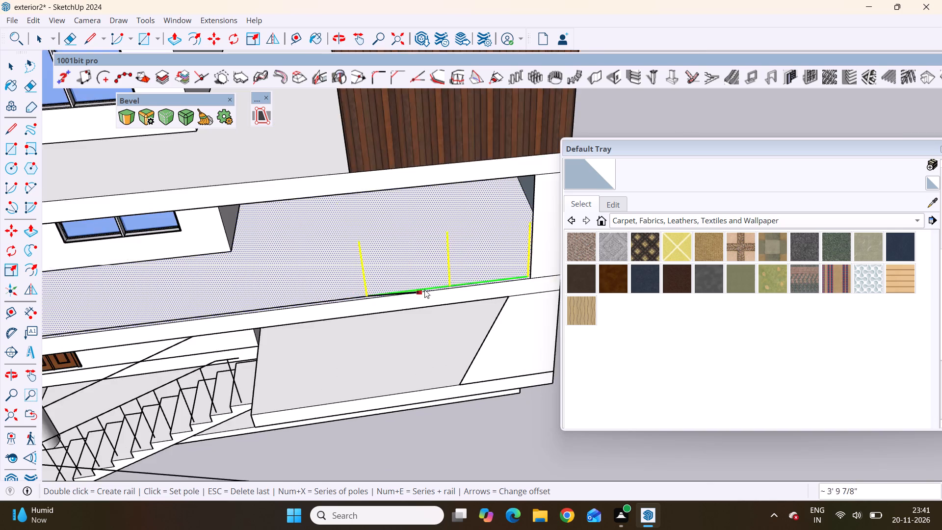
scroll(424, 290, down, 3)
scroll(305, 299, up, 4)
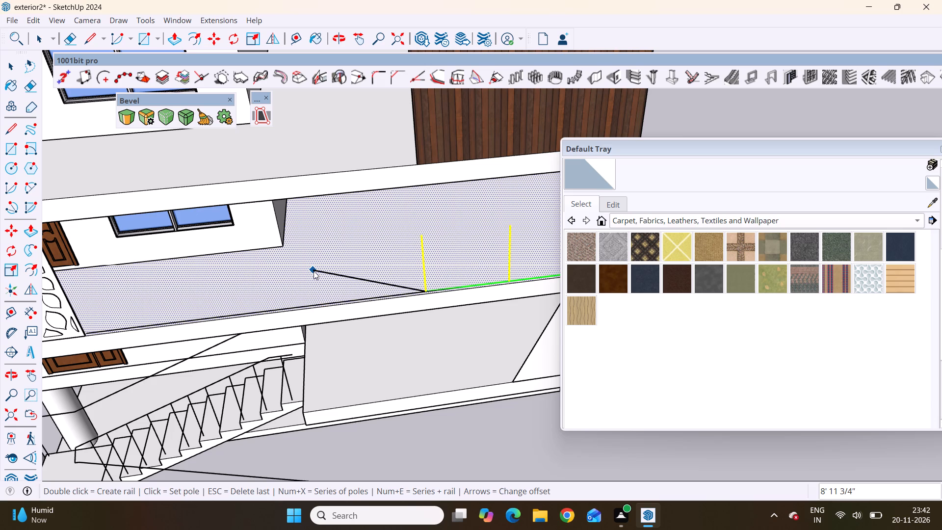
scroll(314, 271, down, 4)
scroll(340, 284, up, 4)
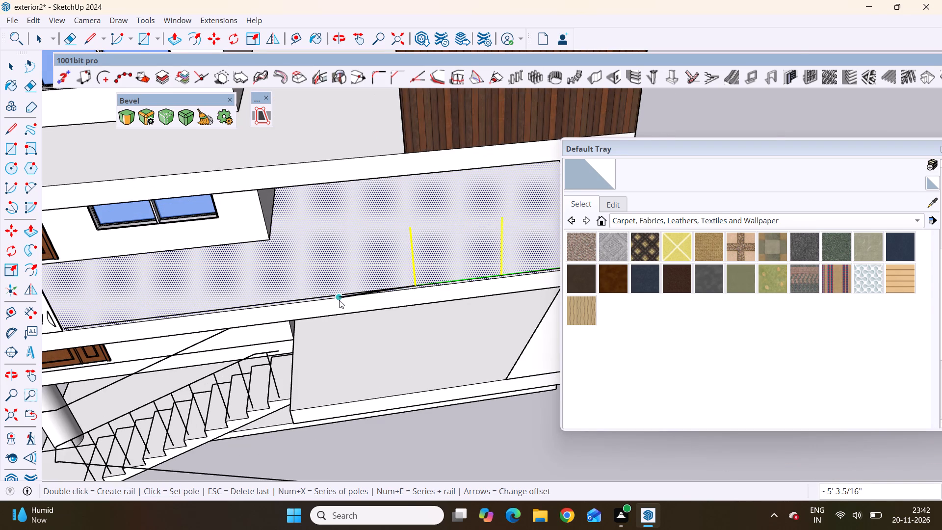
scroll(339, 300, up, 4)
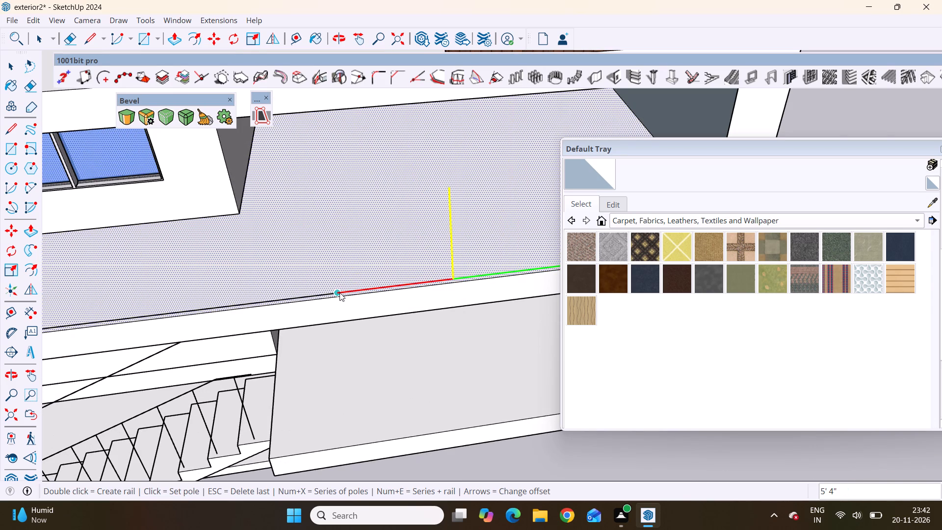
click(340, 292)
Set the fifth rail pole on the guide line, a little under 6' beyond the fourth toward the jali screen.
scroll(333, 278, down, 10)
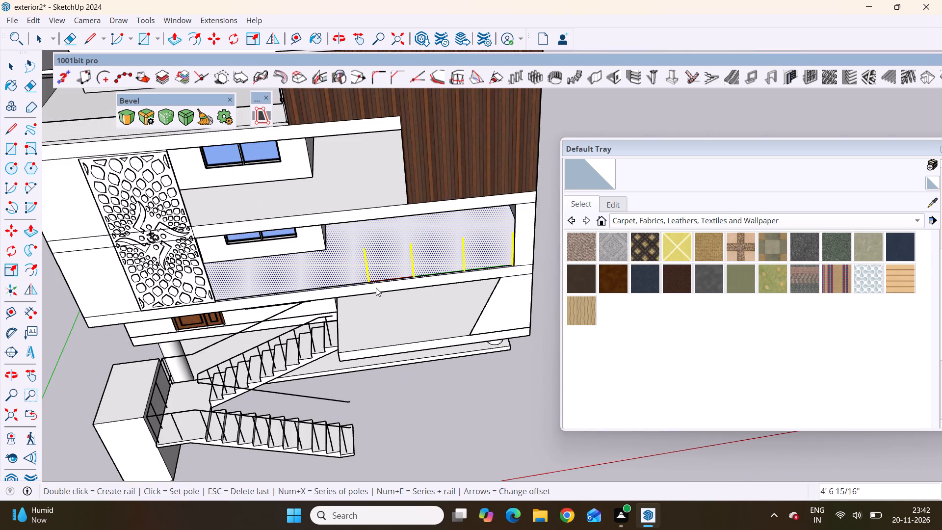
scroll(287, 290, up, 8)
scroll(320, 286, down, 4)
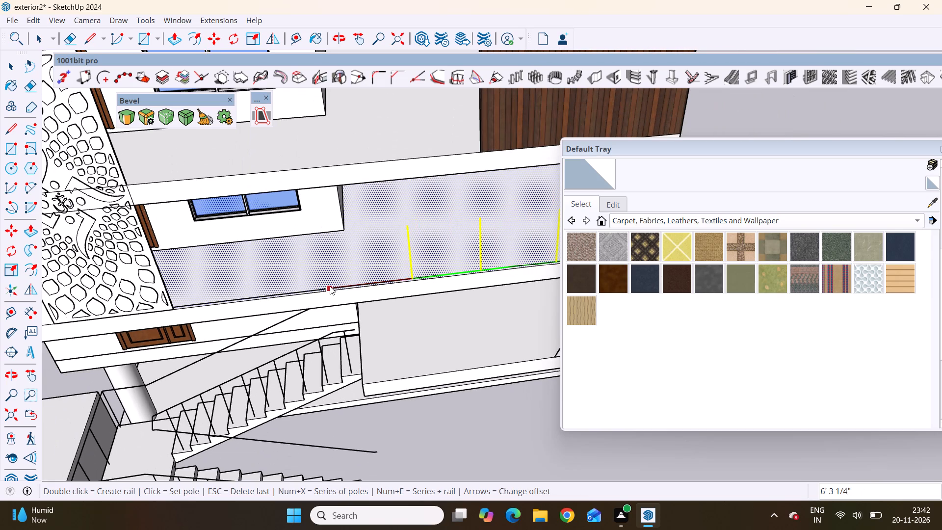
scroll(335, 286, up, 5)
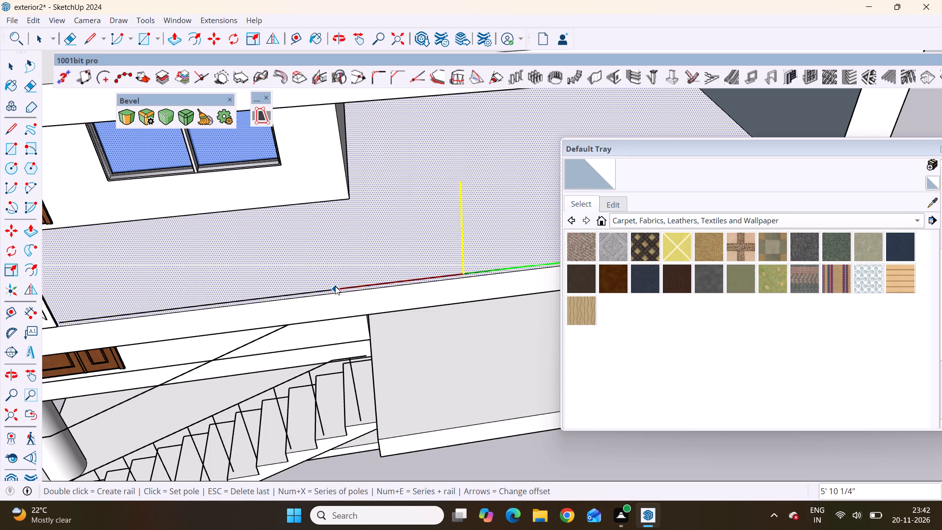
scroll(335, 286, down, 7)
scroll(335, 286, up, 6)
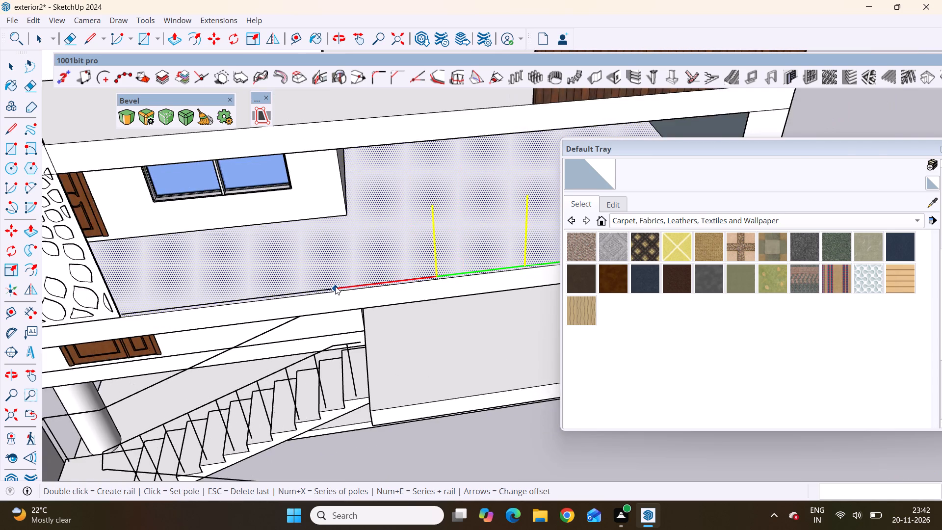
scroll(335, 286, up, 4)
click(345, 290)
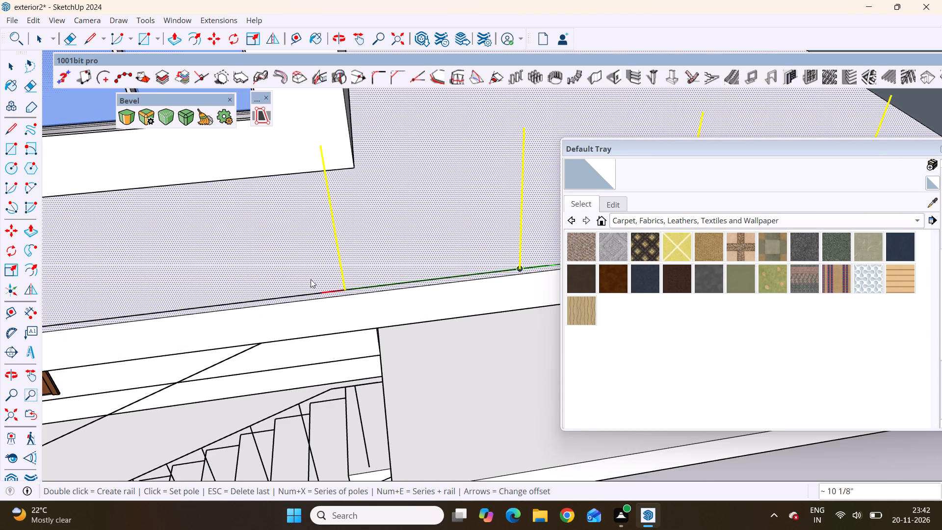
Set the sixth rail pole on the guide line, a little over 6' beyond the fifth toward the jali screen.
scroll(308, 265, down, 15)
scroll(348, 287, up, 4)
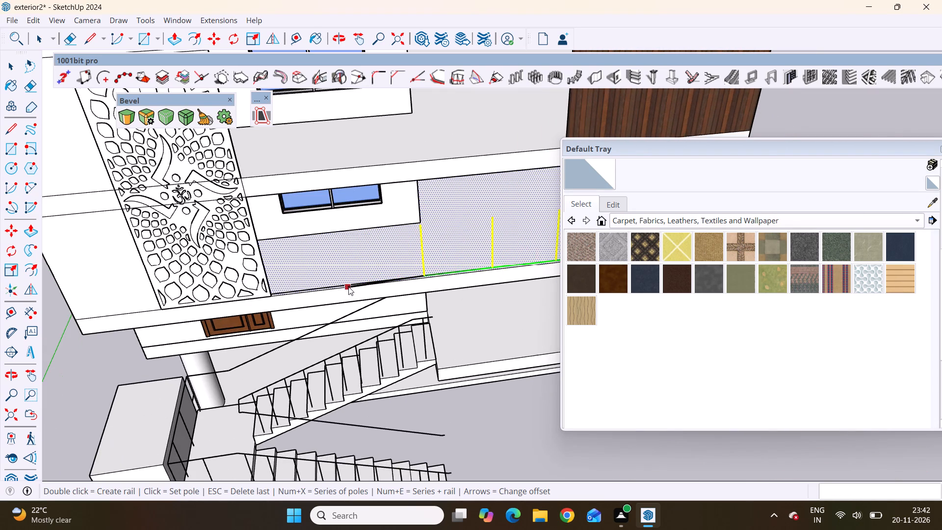
scroll(348, 287, up, 1)
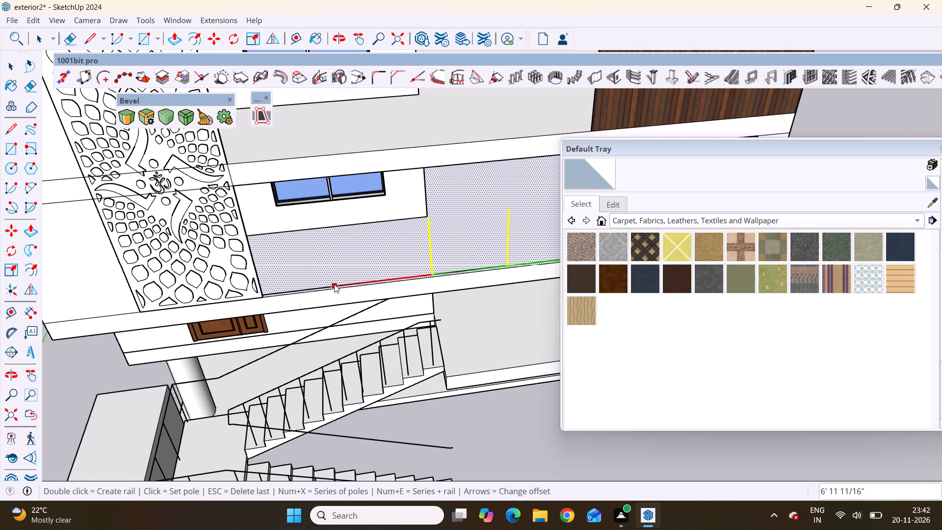
scroll(334, 284, up, 4)
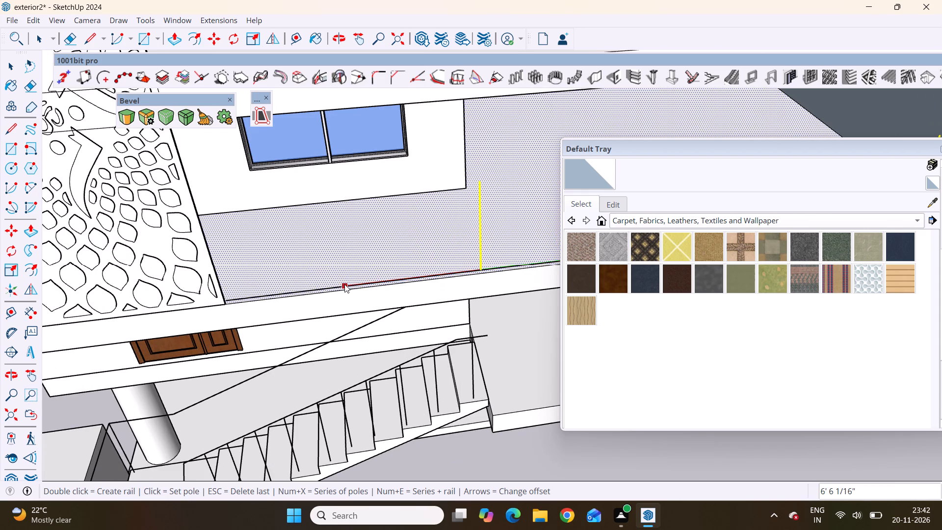
scroll(344, 284, up, 10)
click(356, 287)
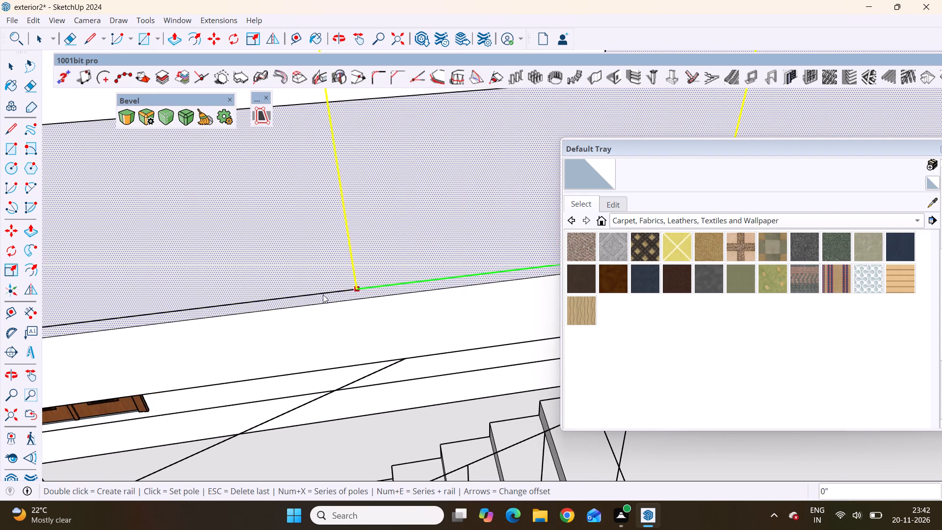
Set the seventh rail pole at the guide line's end beside the jali screen, about 5' 7" from the sixth, and create the railing.
scroll(318, 280, down, 9)
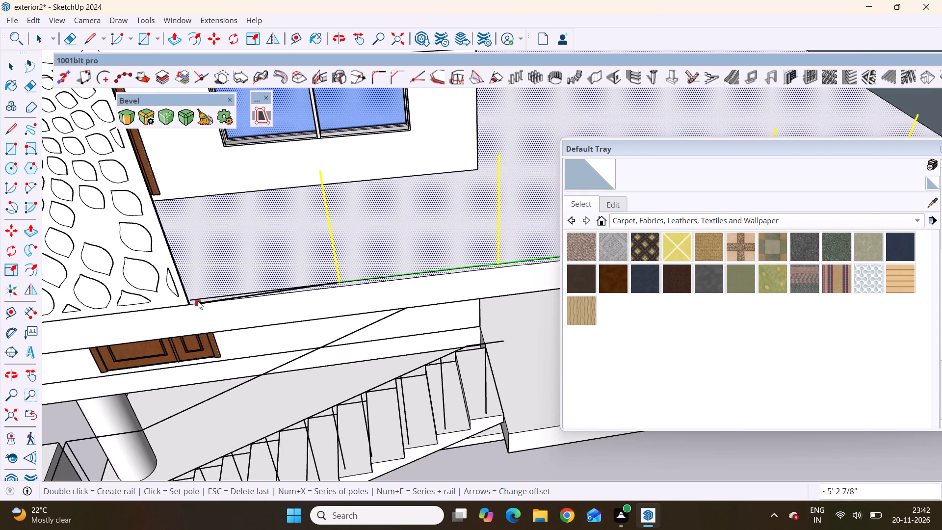
scroll(198, 293, up, 4)
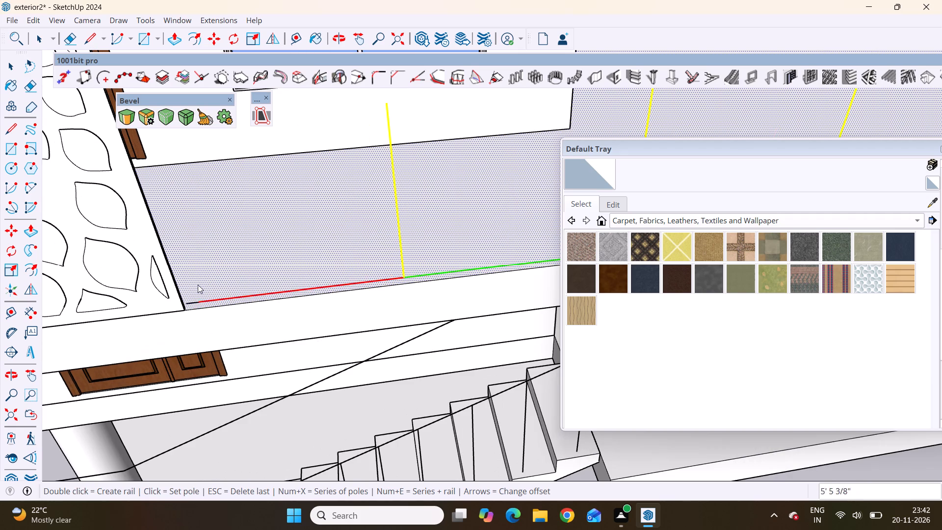
scroll(191, 301, up, 12)
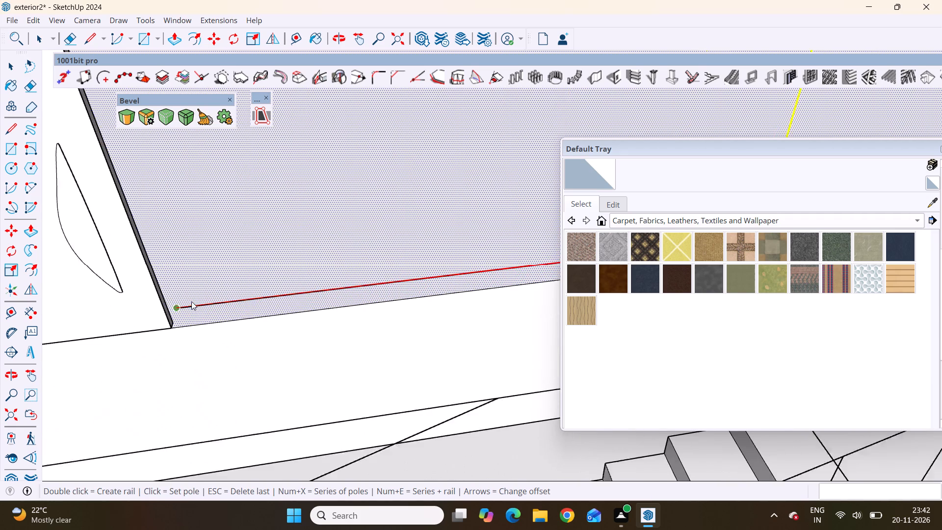
double_click(175, 310)
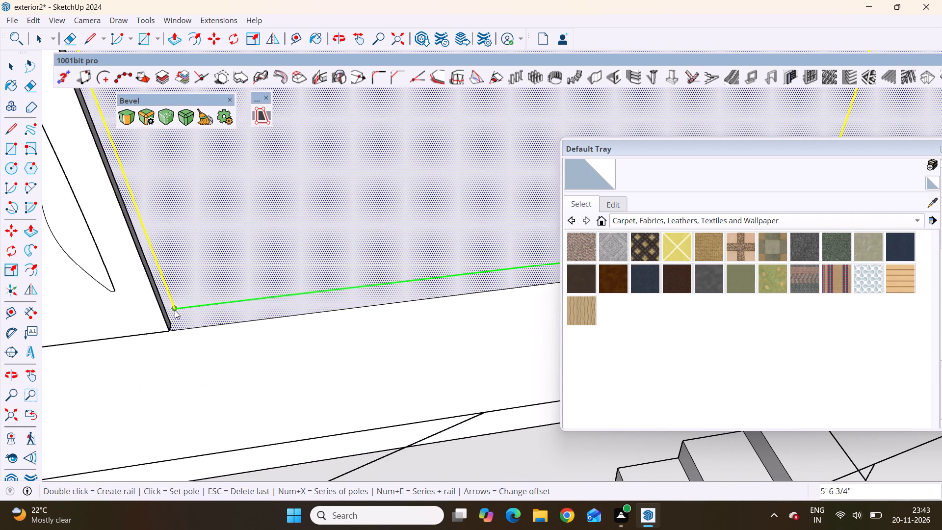
click(175, 310)
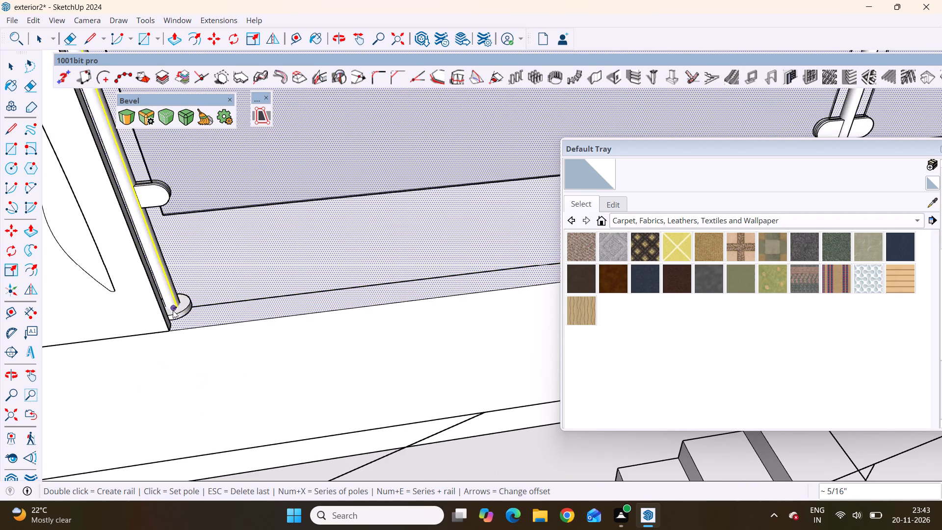
scroll(174, 310, down, 20)
scroll(174, 310, down, 13)
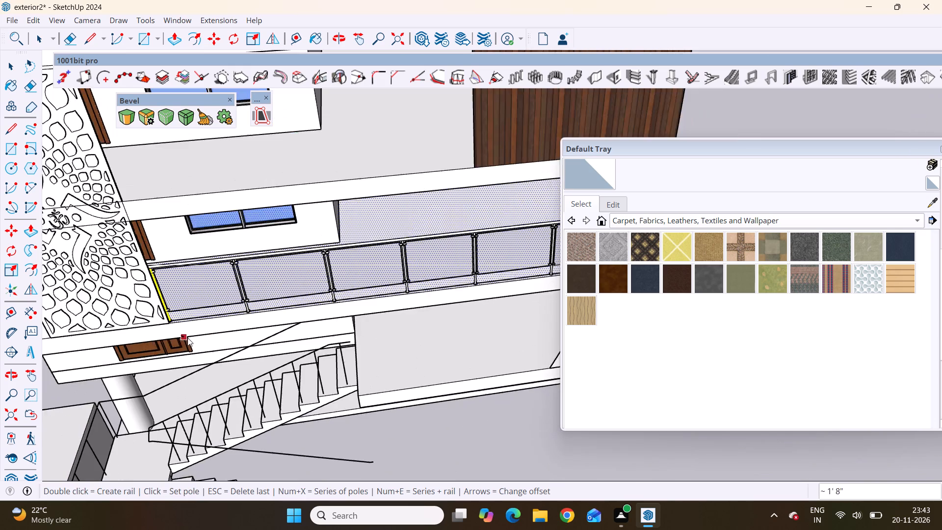
scroll(187, 338, down, 10)
scroll(255, 374, up, 1)
middle_drag(230, 357, 260, 300)
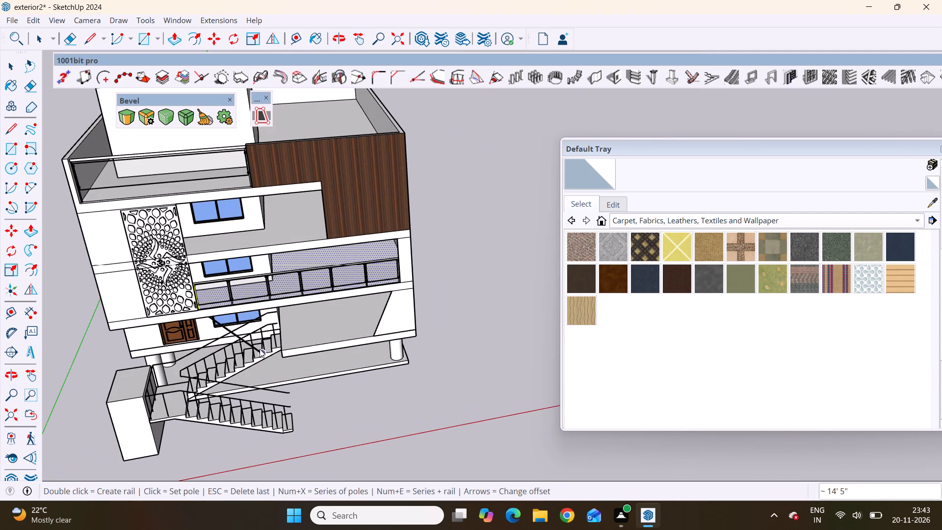
key(space)
Examine the middle balcony railing from several angles and compare the whole facade with the reference image.
scroll(271, 331, down, 3)
middle_drag(278, 327, 270, 226)
scroll(270, 250, up, 4)
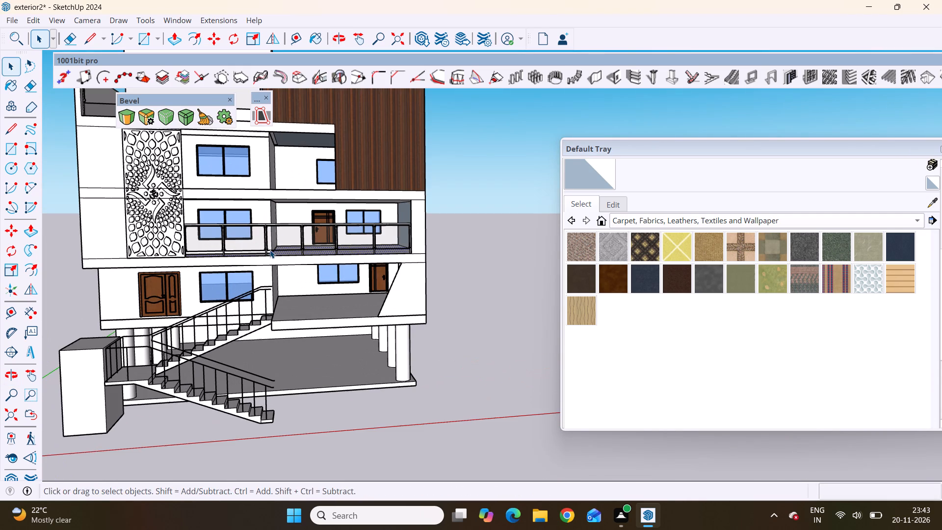
middle_drag(297, 237, 314, 312)
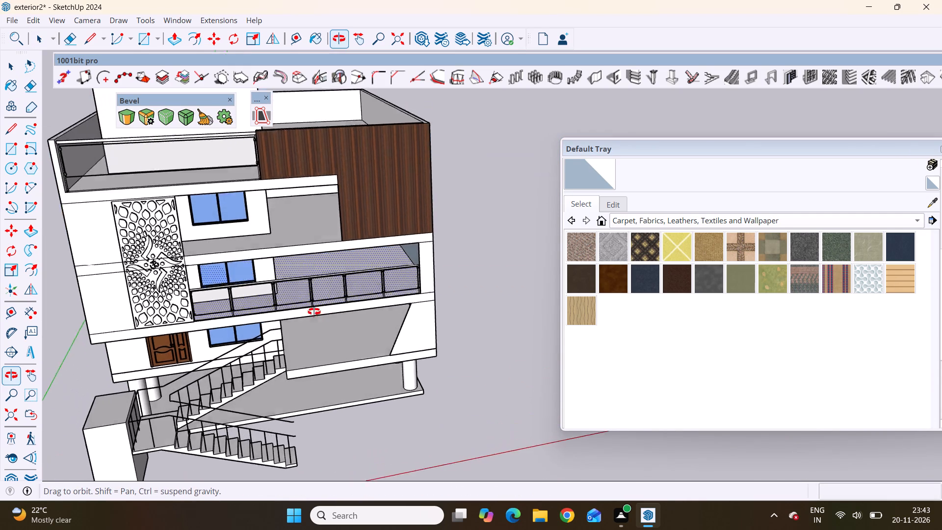
middle_drag(314, 312, 340, 271)
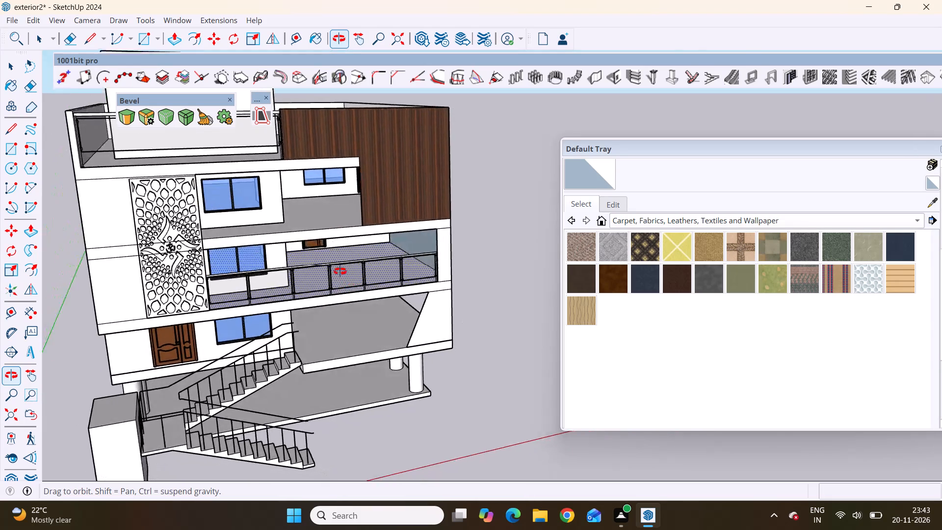
middle_drag(340, 271, 295, 257)
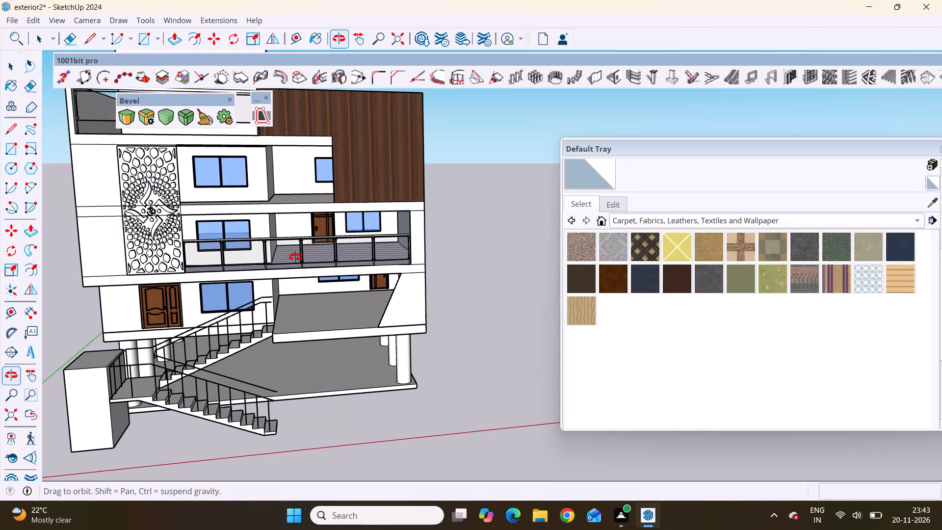
middle_drag(295, 257, 292, 259)
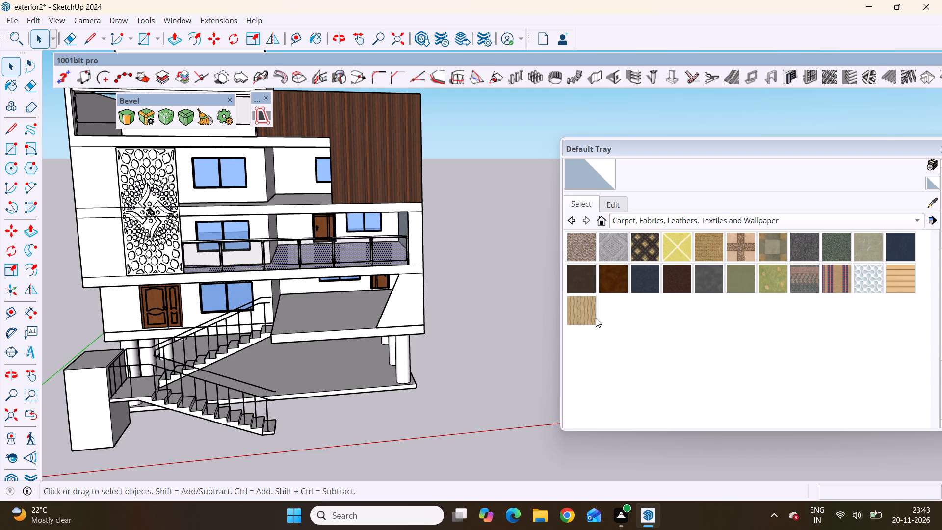
scroll(578, 341, down, 9)
scroll(533, 391, down, 7)
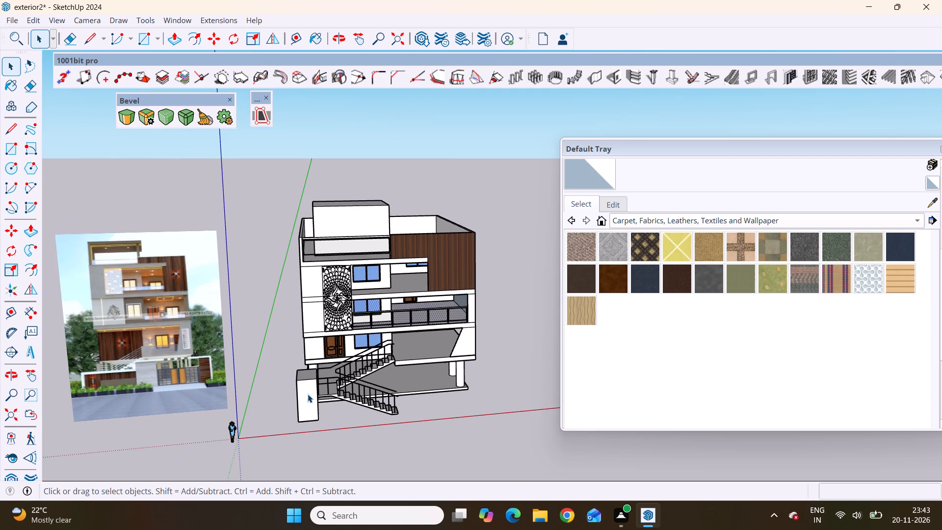
scroll(238, 369, up, 2)
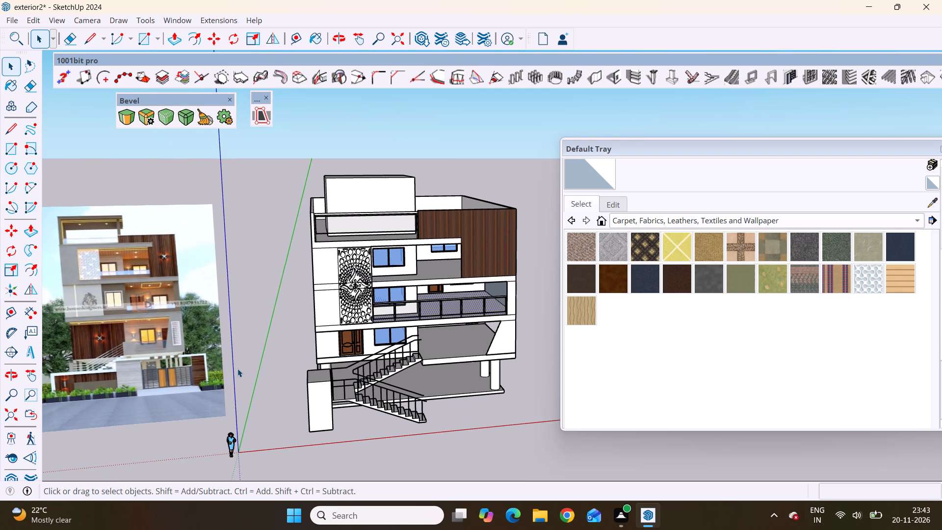
scroll(461, 264, up, 7)
middle_drag(418, 290, 413, 336)
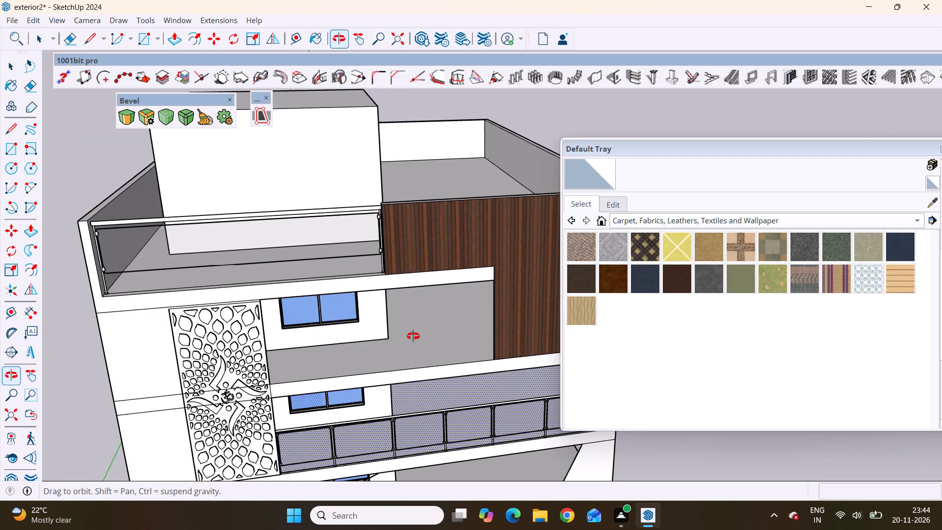
middle_drag(413, 336, 413, 315)
scroll(396, 277, down, 4)
middle_drag(395, 332, 372, 333)
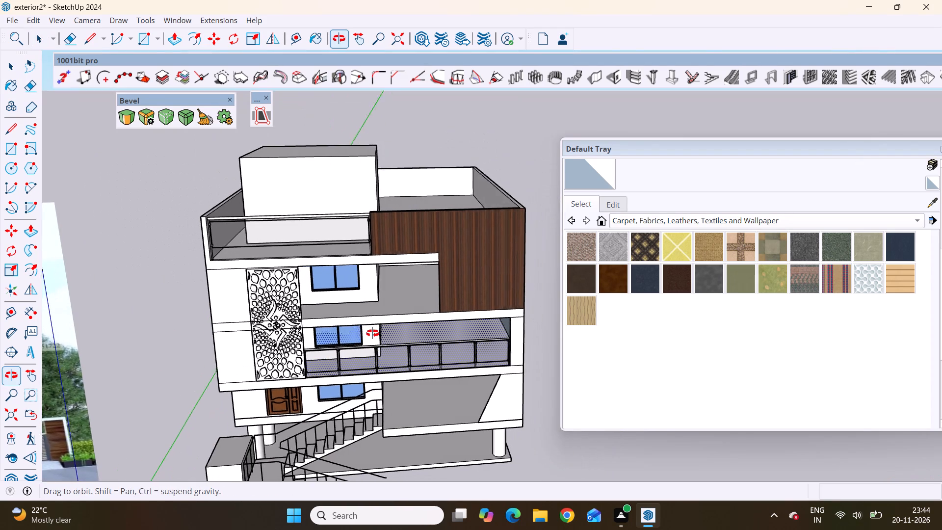
middle_drag(372, 333, 391, 331)
scroll(327, 316, up, 3)
scroll(327, 316, down, 3)
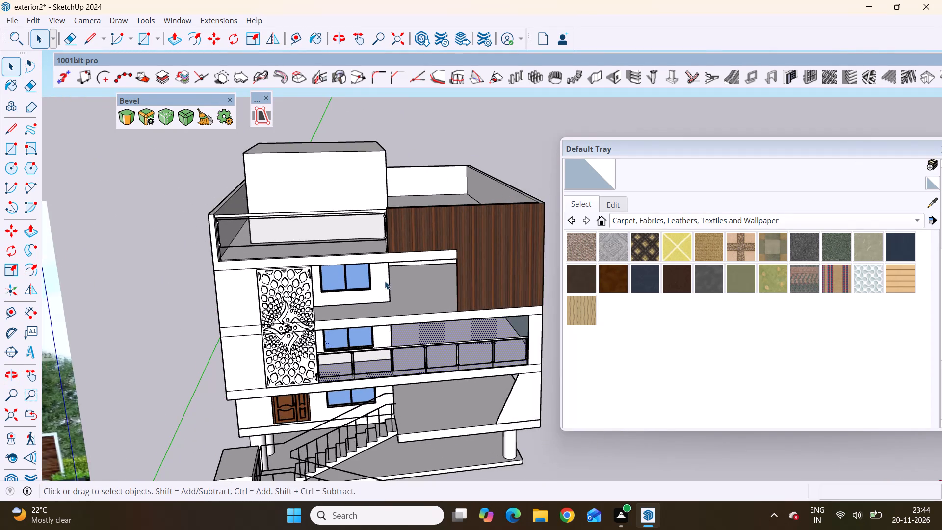
Draw a guide line about 22' 2" long on the upper balcony floor near its front edge, from the wood-clad wall to the jali screen.
scroll(417, 288, up, 3)
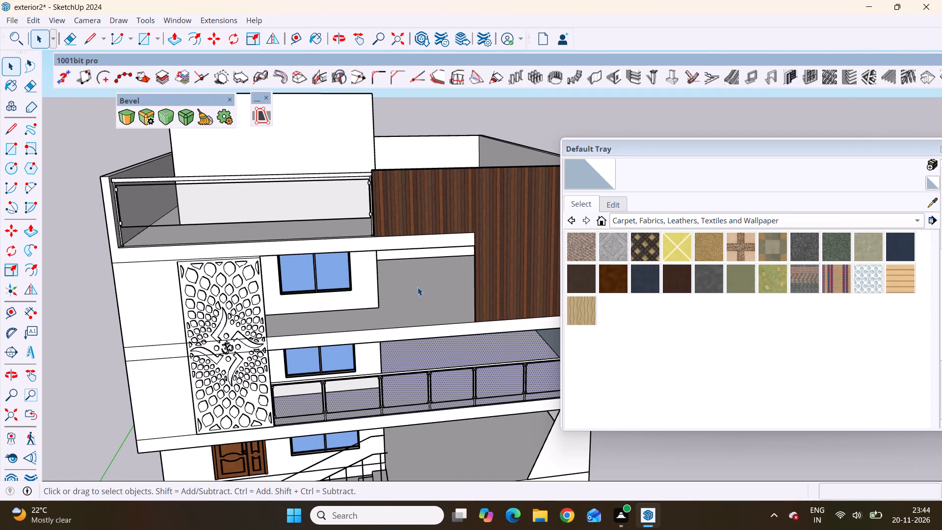
key(l)
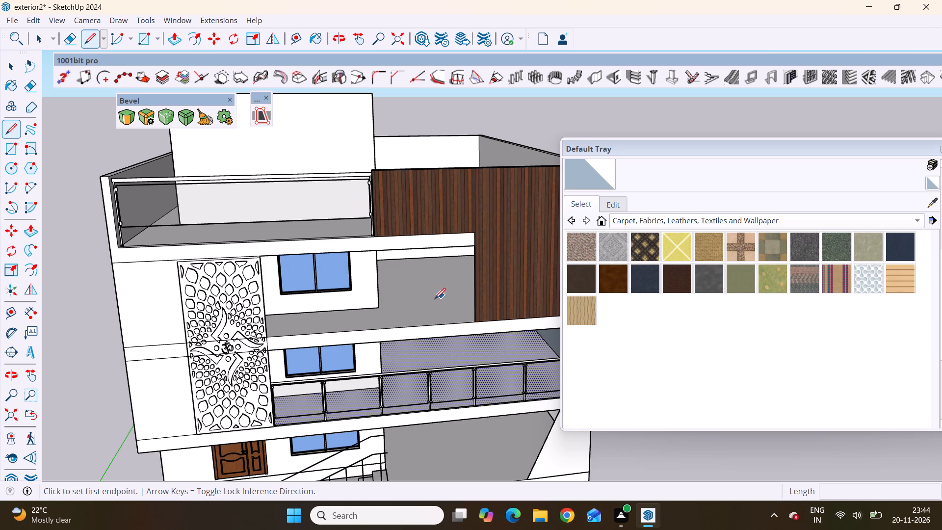
scroll(372, 315, down, 2)
scroll(421, 304, up, 4)
scroll(407, 312, down, 4)
scroll(434, 324, up, 4)
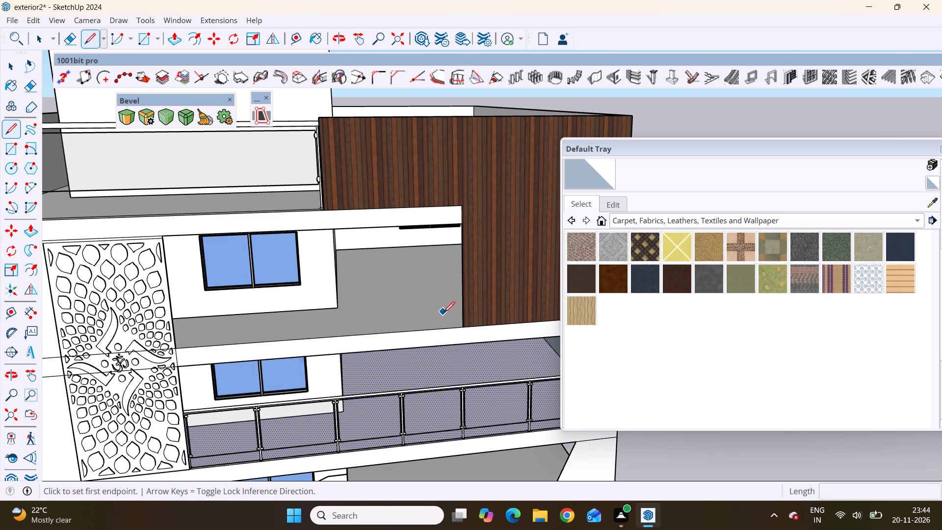
scroll(444, 313, up, 7)
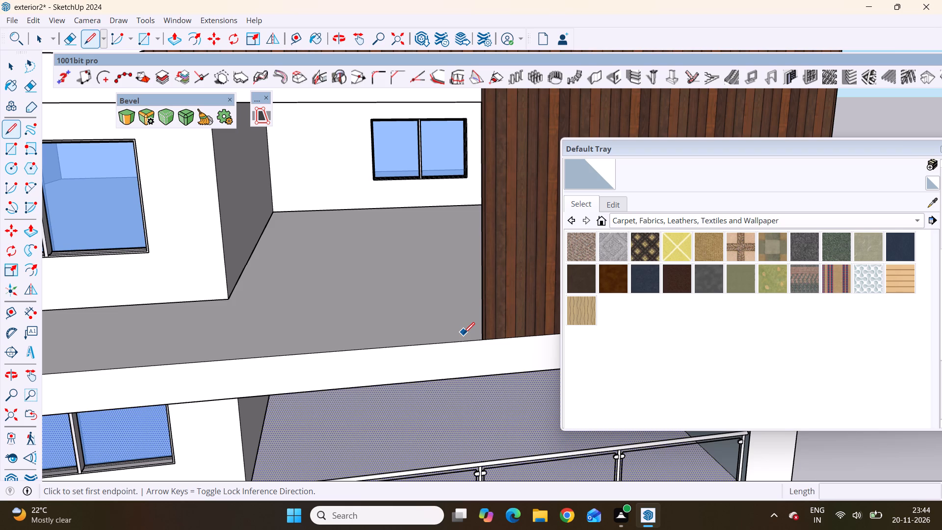
scroll(464, 333, down, 4)
scroll(465, 325, up, 2)
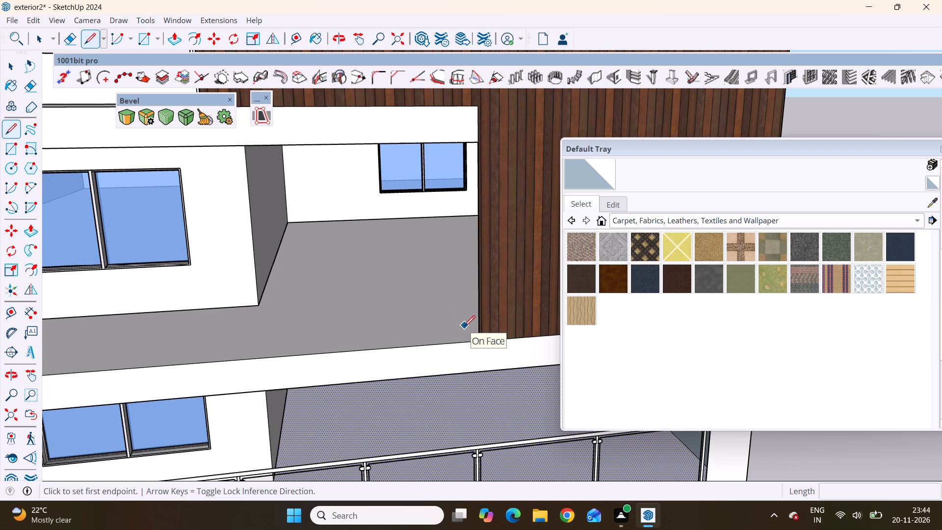
scroll(464, 326, down, 3)
middle_drag(456, 338, 451, 371)
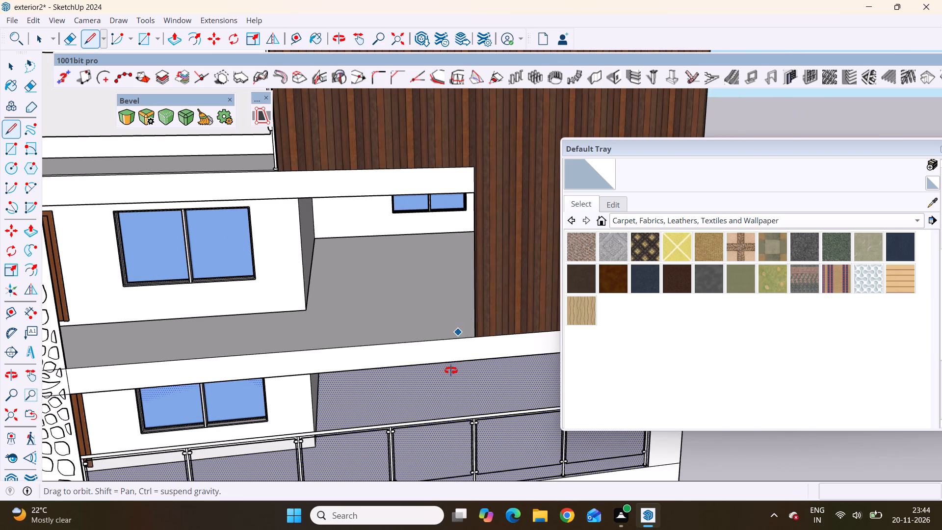
middle_drag(451, 371, 450, 381)
scroll(450, 382, up, 4)
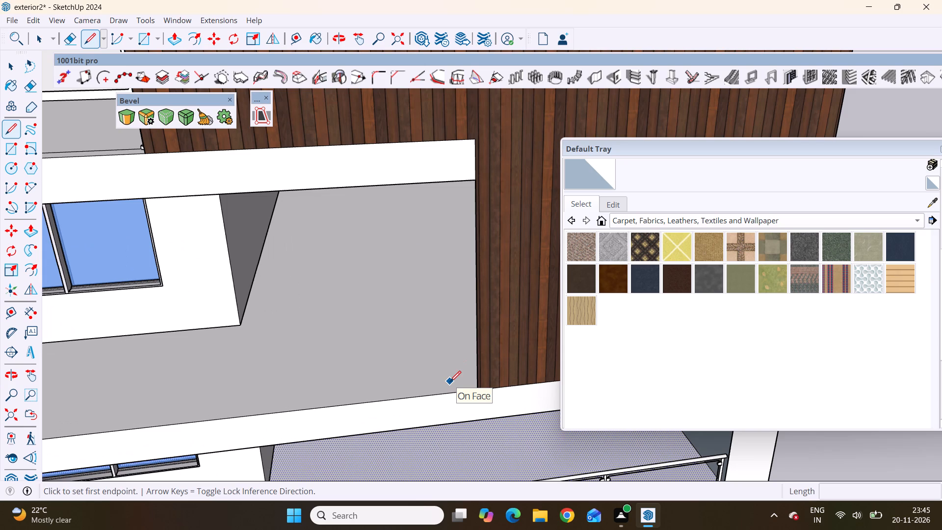
scroll(450, 382, down, 1)
scroll(450, 382, up, 3)
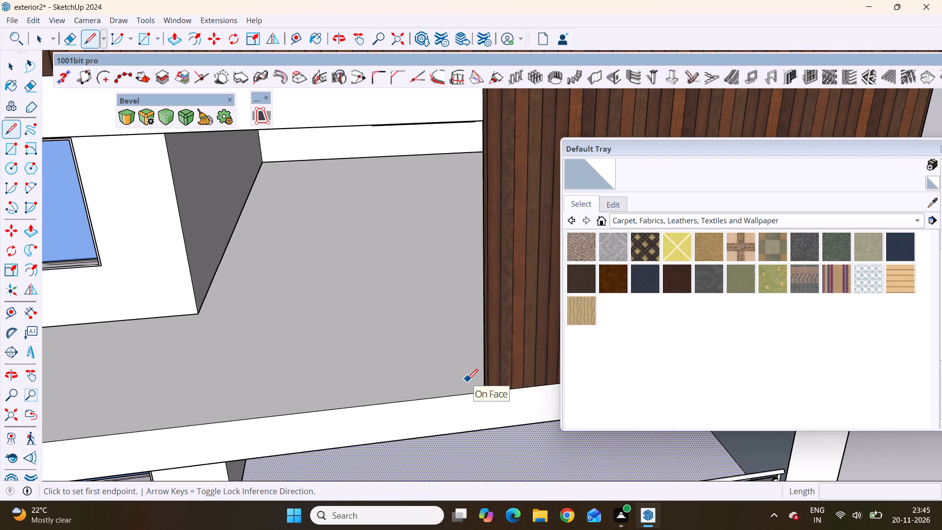
click(468, 380)
scroll(424, 384, down, 8)
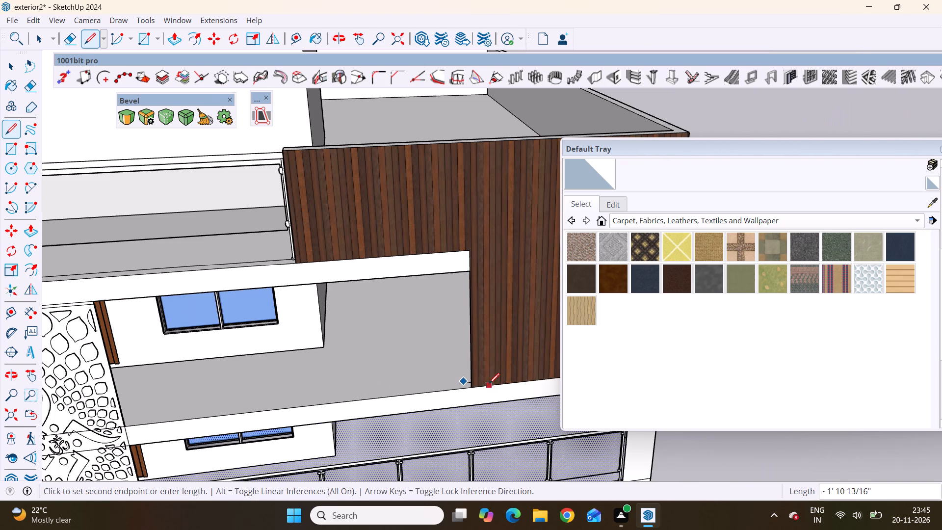
scroll(323, 390, down, 4)
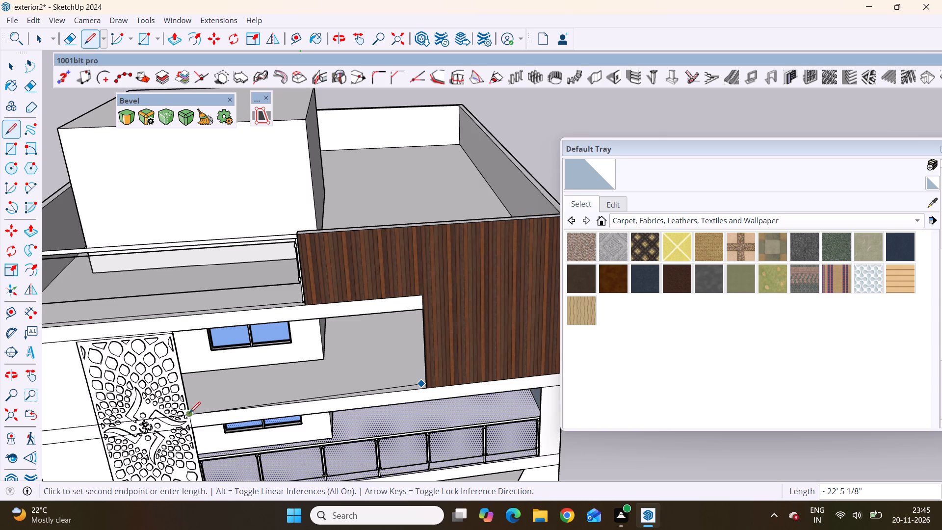
scroll(188, 413, up, 8)
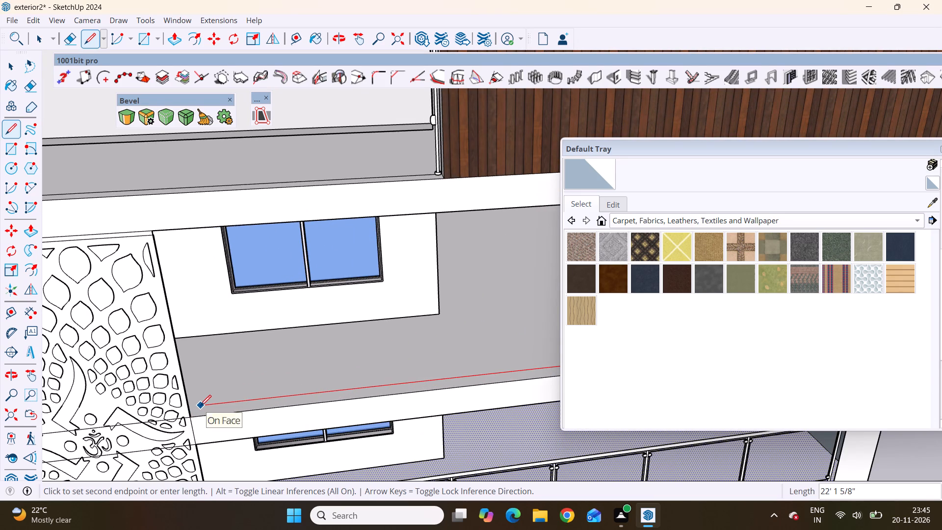
click(198, 407)
scroll(181, 352, down, 8)
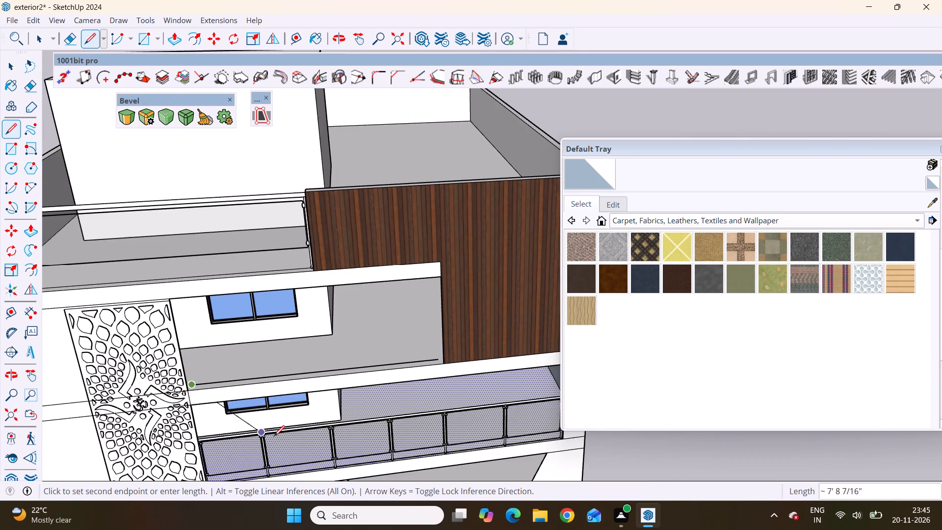
scroll(279, 438, down, 3)
scroll(301, 413, up, 5)
key(space)
scroll(349, 362, down, 2)
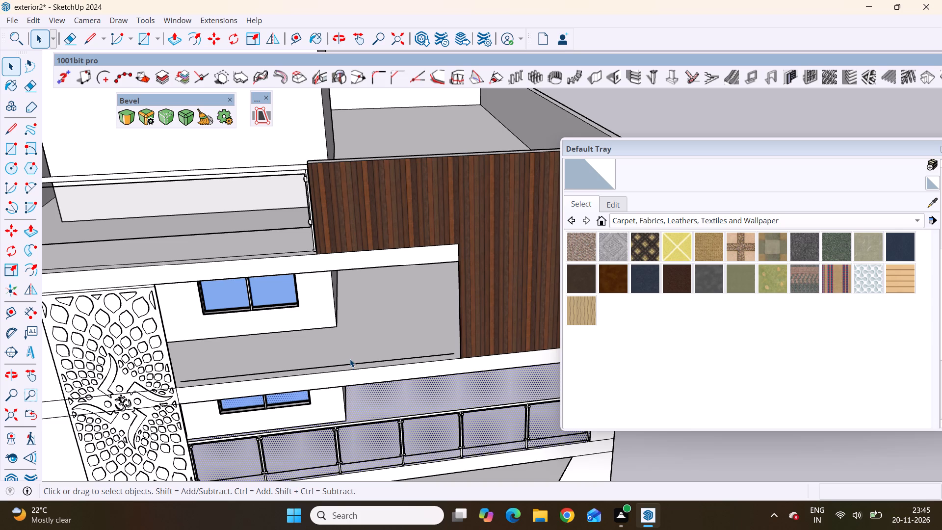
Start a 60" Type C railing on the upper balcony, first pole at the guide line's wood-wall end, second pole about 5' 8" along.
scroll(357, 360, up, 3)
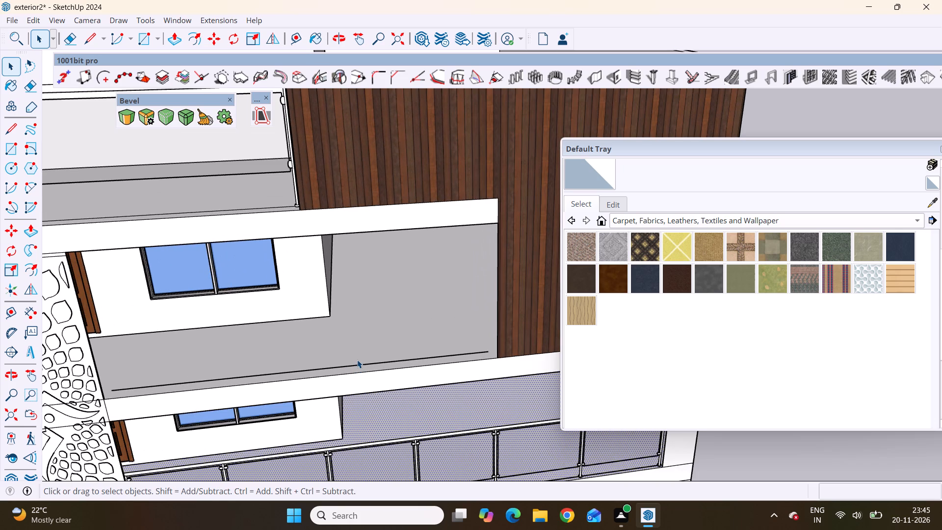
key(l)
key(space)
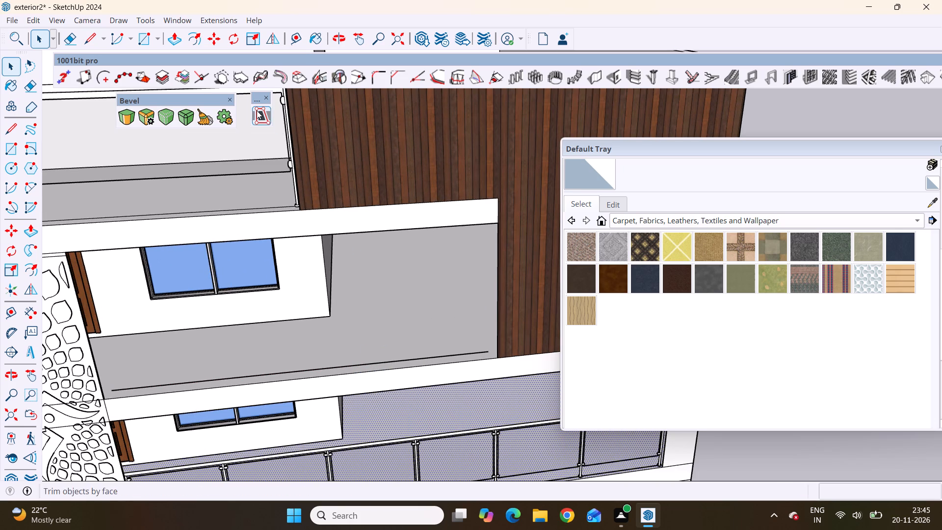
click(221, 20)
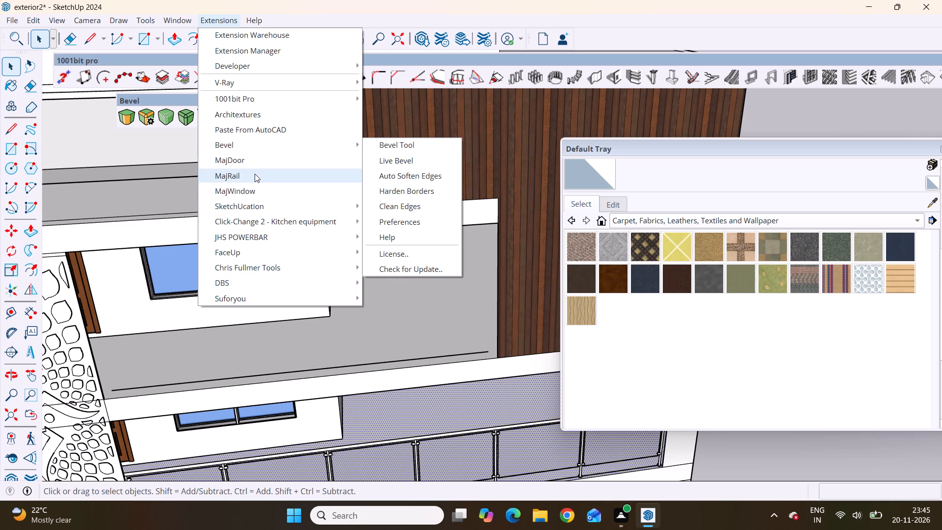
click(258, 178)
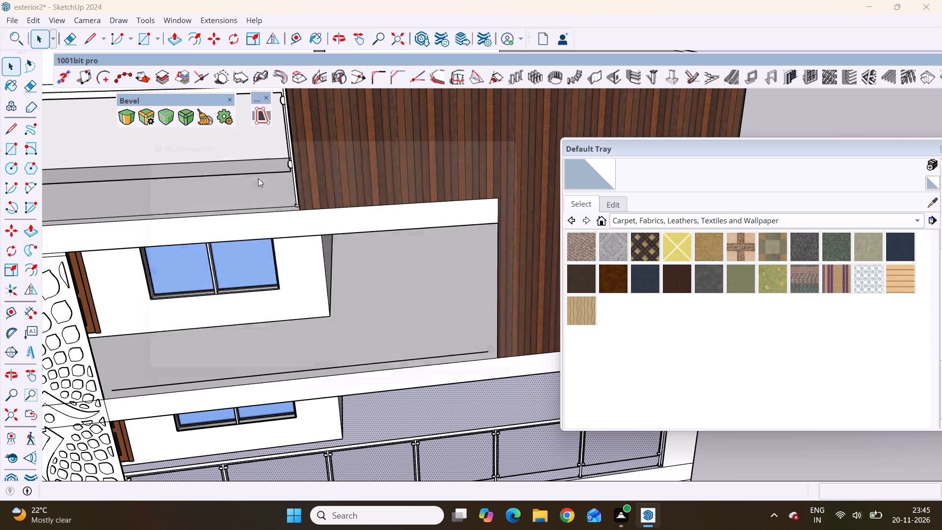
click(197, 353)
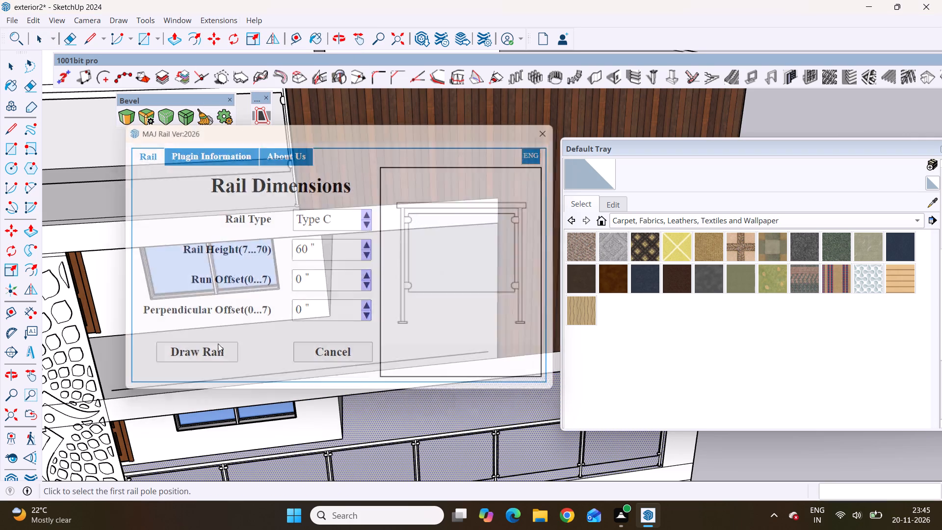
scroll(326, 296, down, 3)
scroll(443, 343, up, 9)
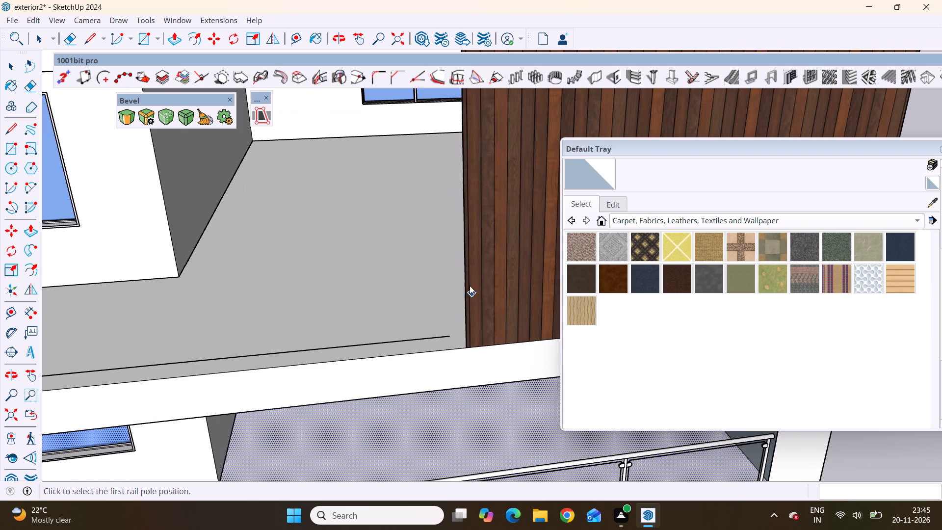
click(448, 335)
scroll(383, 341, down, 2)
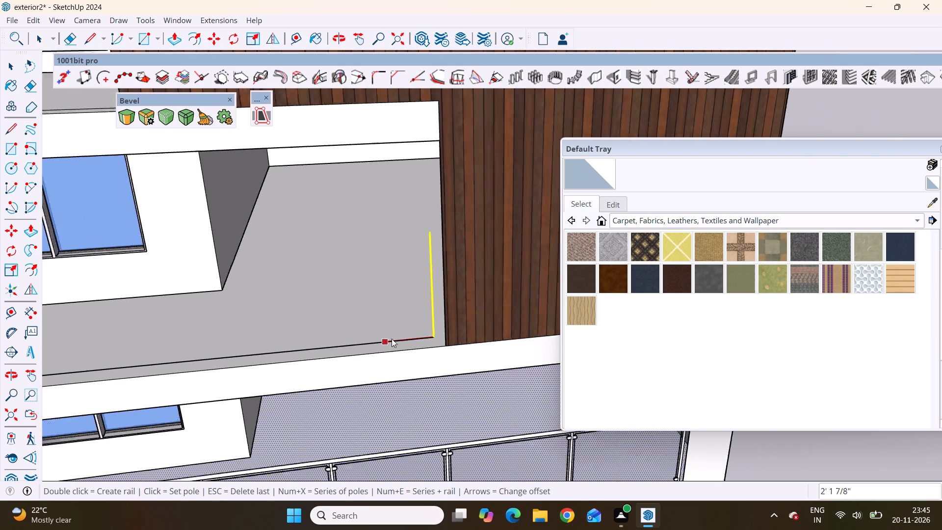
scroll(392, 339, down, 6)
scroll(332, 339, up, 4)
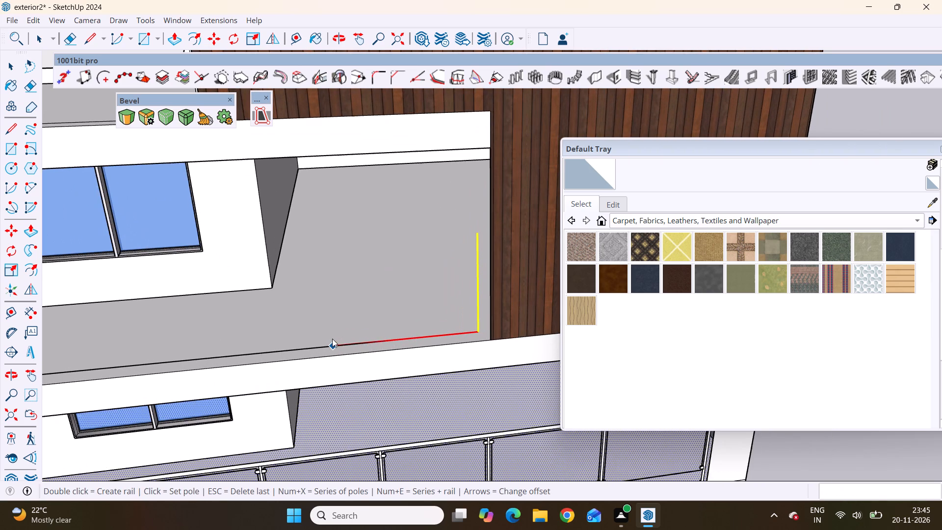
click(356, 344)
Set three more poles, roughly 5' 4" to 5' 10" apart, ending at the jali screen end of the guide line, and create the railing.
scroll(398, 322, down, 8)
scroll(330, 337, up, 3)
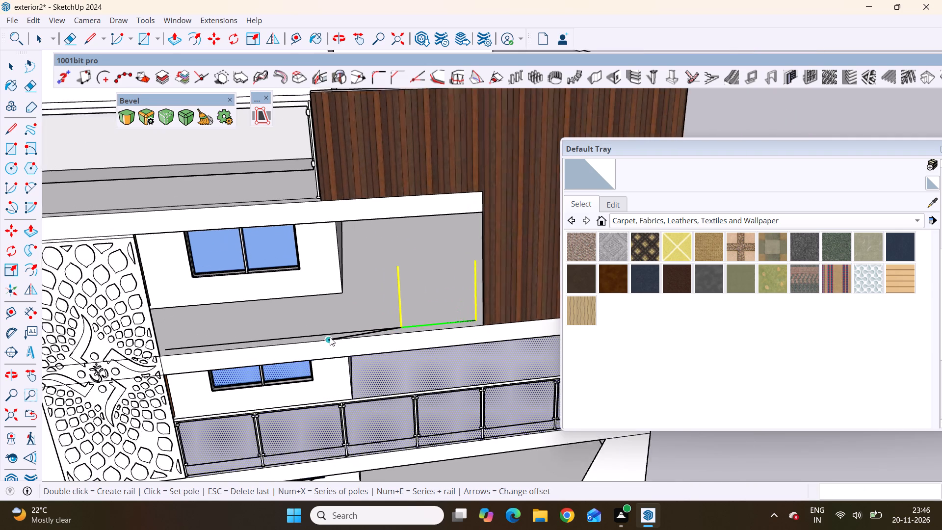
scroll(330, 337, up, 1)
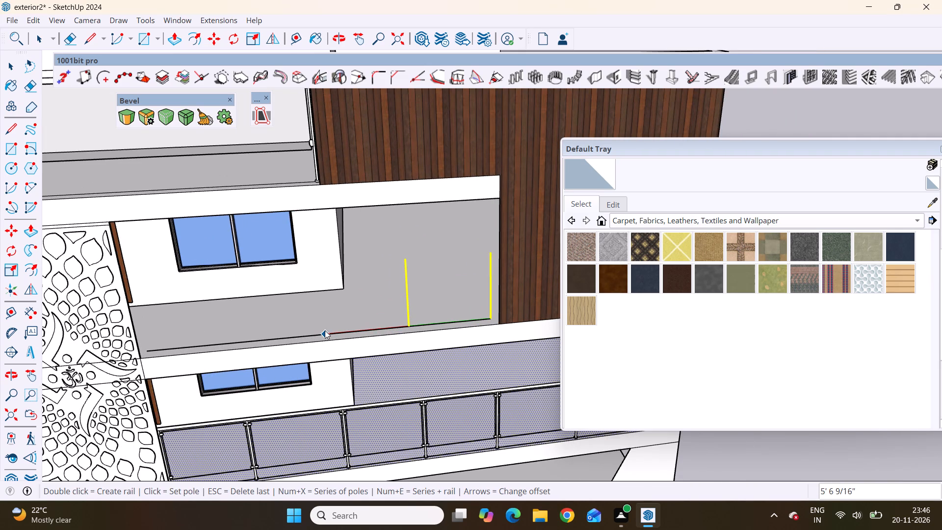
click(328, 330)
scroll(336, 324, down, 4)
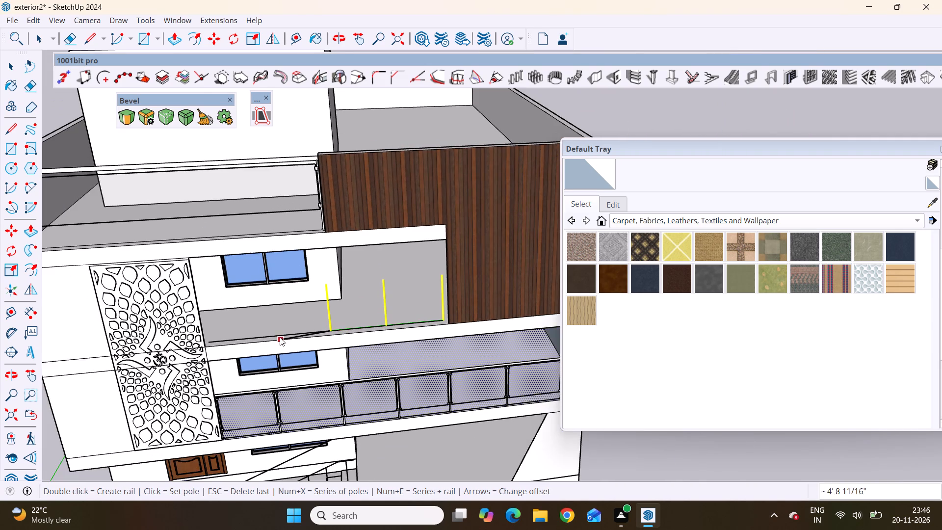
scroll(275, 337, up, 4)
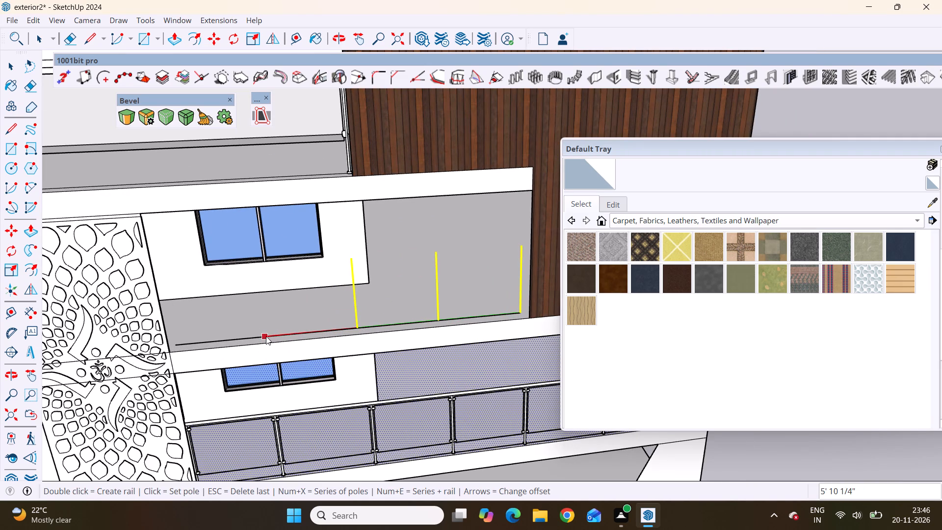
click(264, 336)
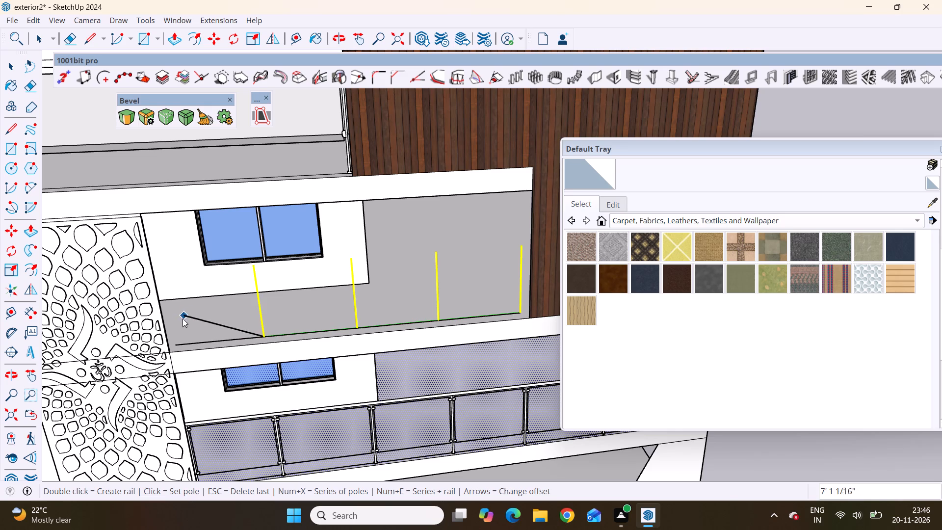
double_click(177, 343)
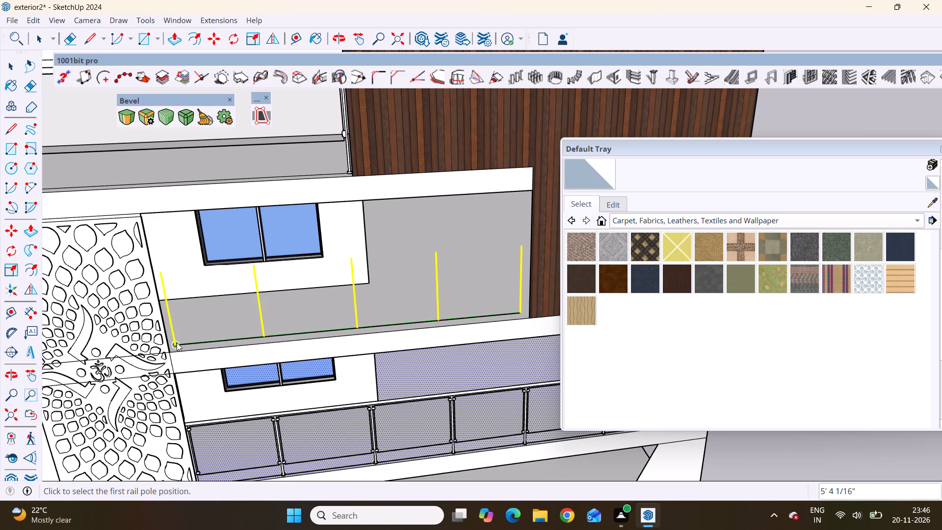
Examine the upper balcony railing against the middle one, including the gap between its end pole and the wood-clad wall.
scroll(135, 310, down, 7)
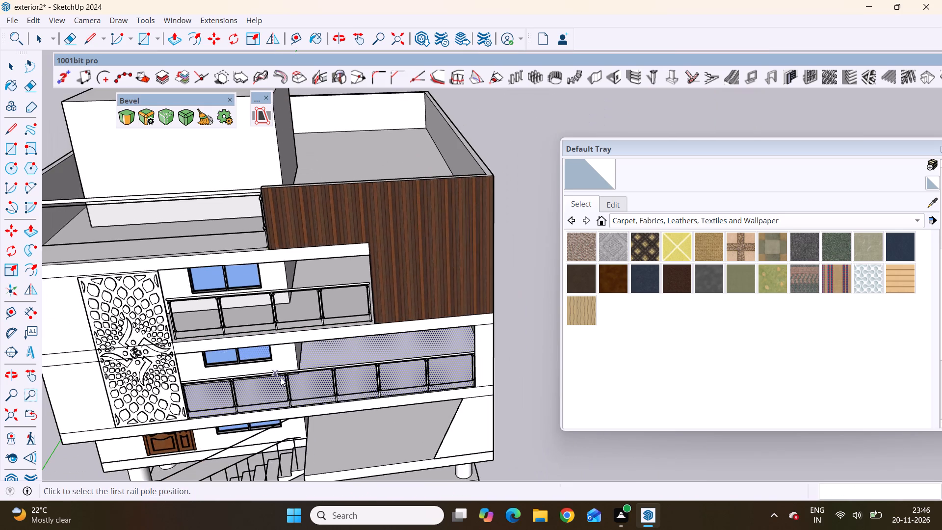
middle_drag(274, 350, 285, 299)
scroll(345, 256, up, 5)
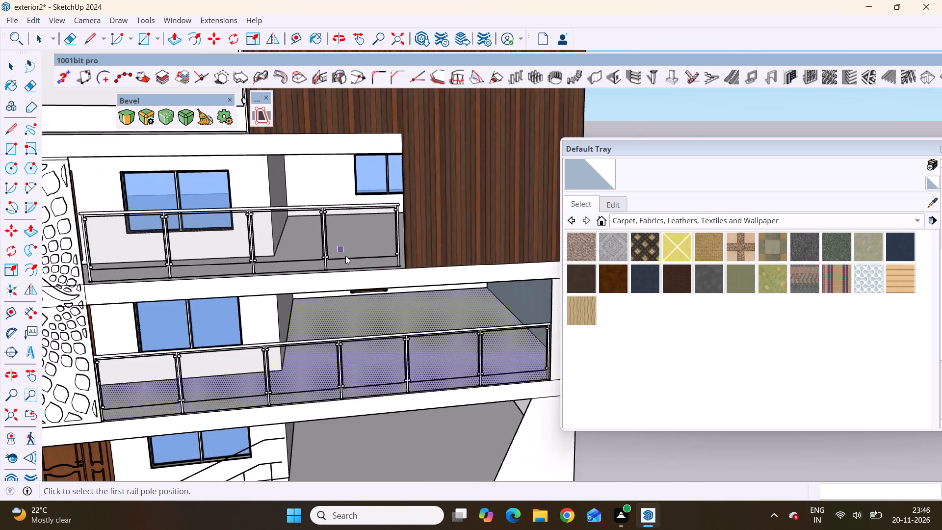
scroll(345, 256, up, 3)
scroll(345, 256, down, 4)
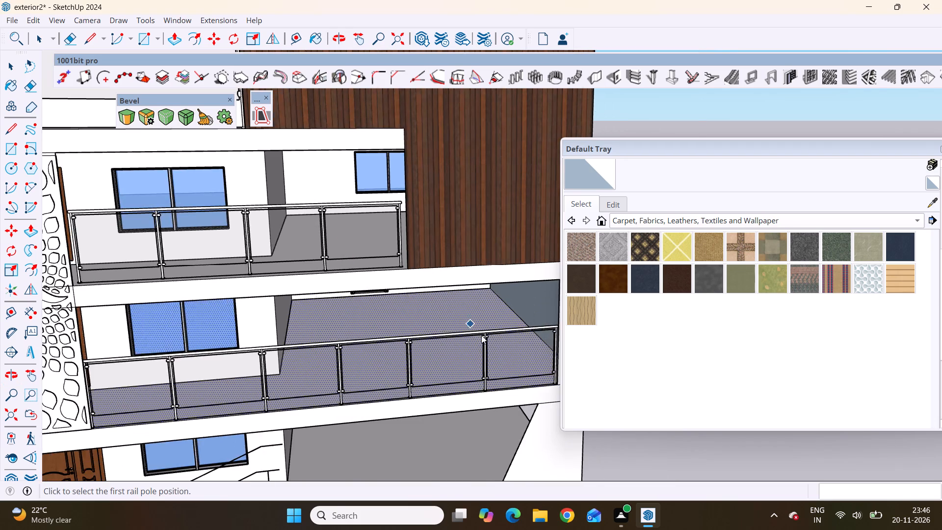
scroll(488, 354, down, 3)
scroll(326, 293, down, 4)
scroll(419, 267, up, 9)
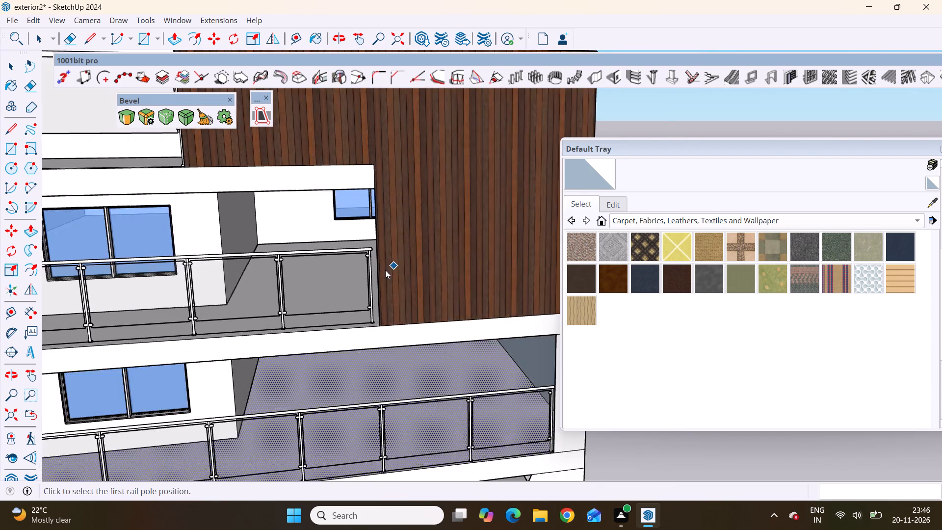
scroll(385, 270, up, 3)
scroll(359, 309, up, 15)
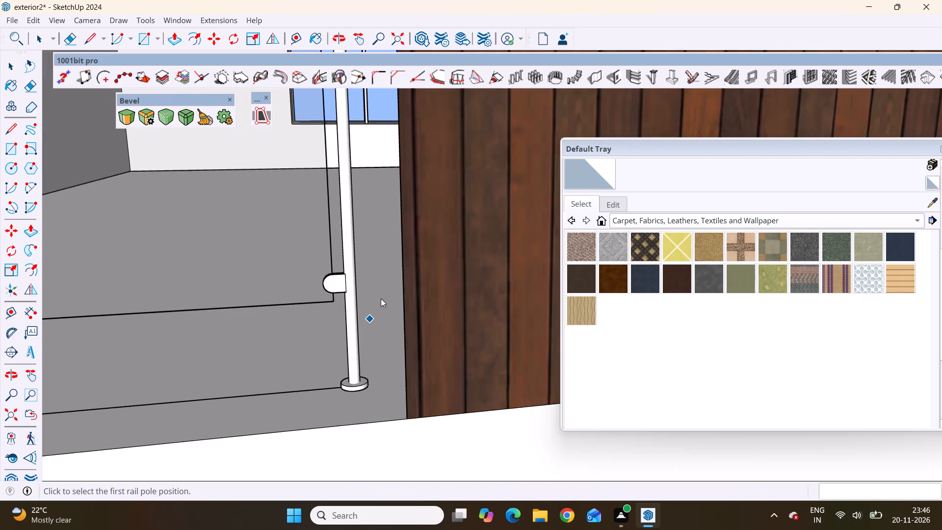
scroll(384, 295, down, 20)
scroll(384, 295, down, 2)
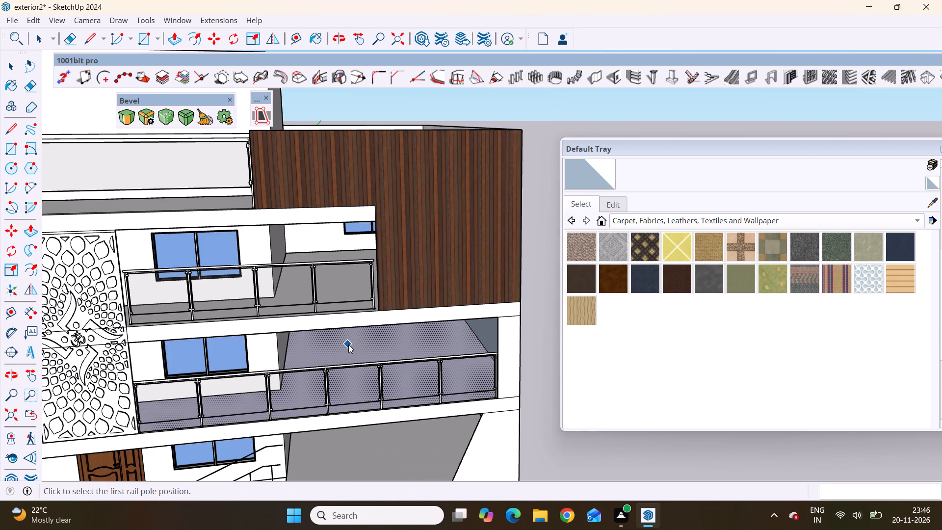
scroll(353, 342, down, 4)
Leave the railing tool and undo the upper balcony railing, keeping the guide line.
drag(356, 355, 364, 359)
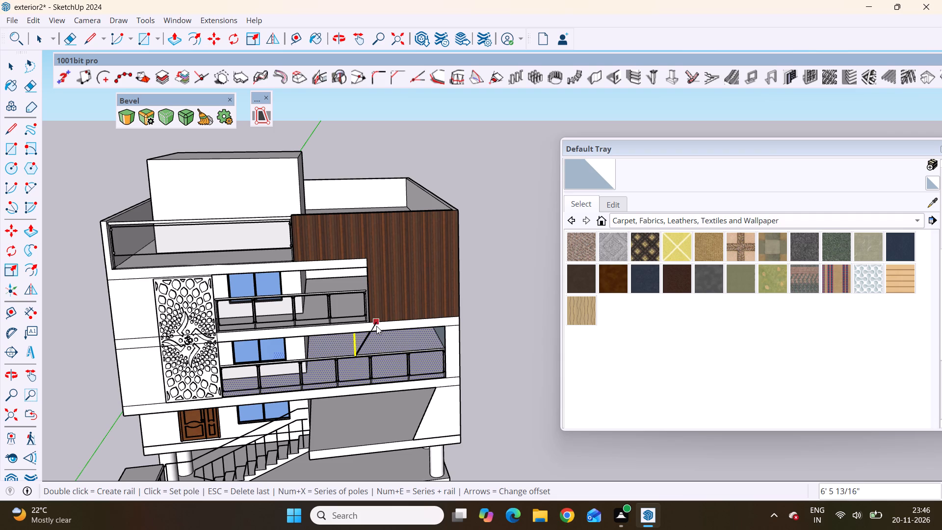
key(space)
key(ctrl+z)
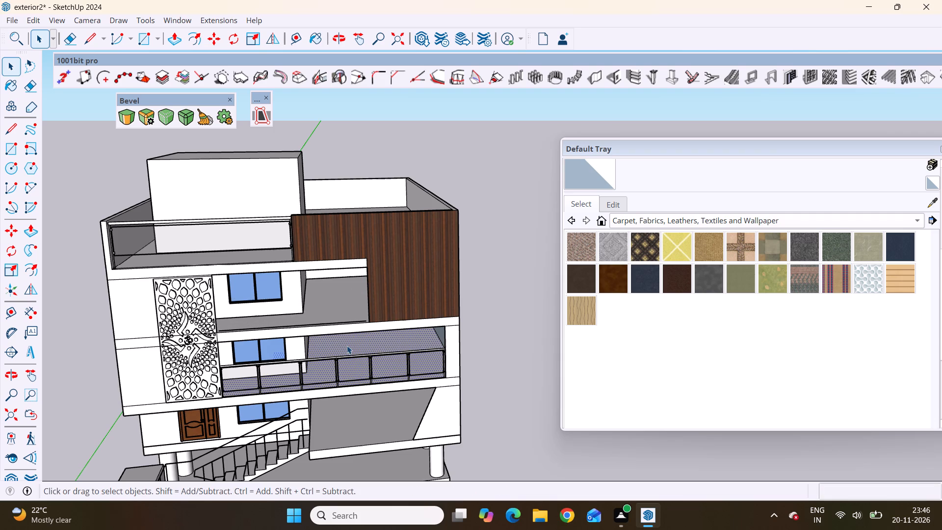
Restart the 60" Type C railing, first pole just past the guide line's end beside the wood-clad wall and second pole on the guide line.
scroll(354, 316, up, 14)
scroll(356, 294, down, 2)
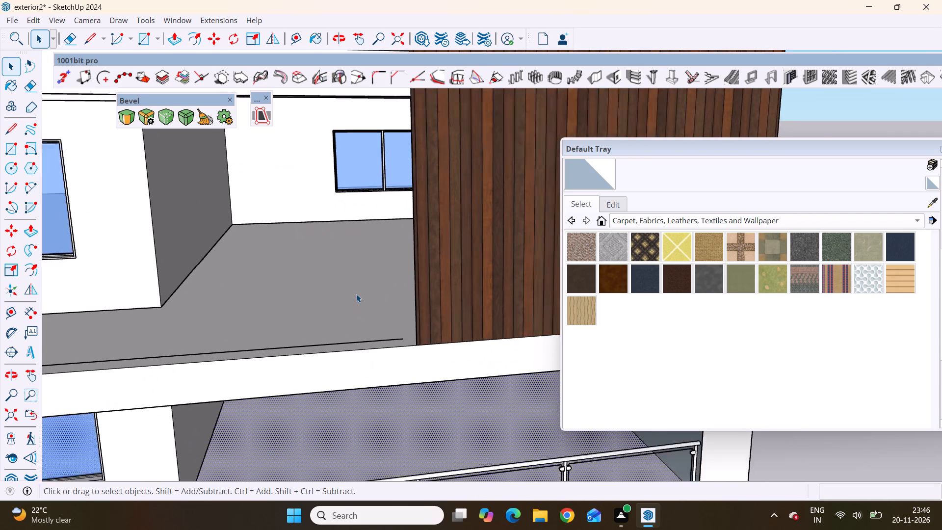
scroll(356, 294, down, 2)
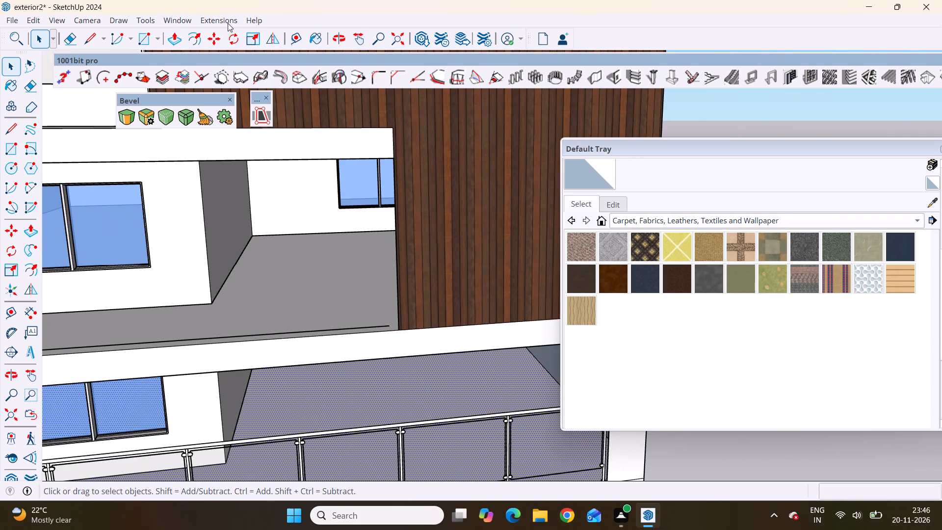
click(228, 22)
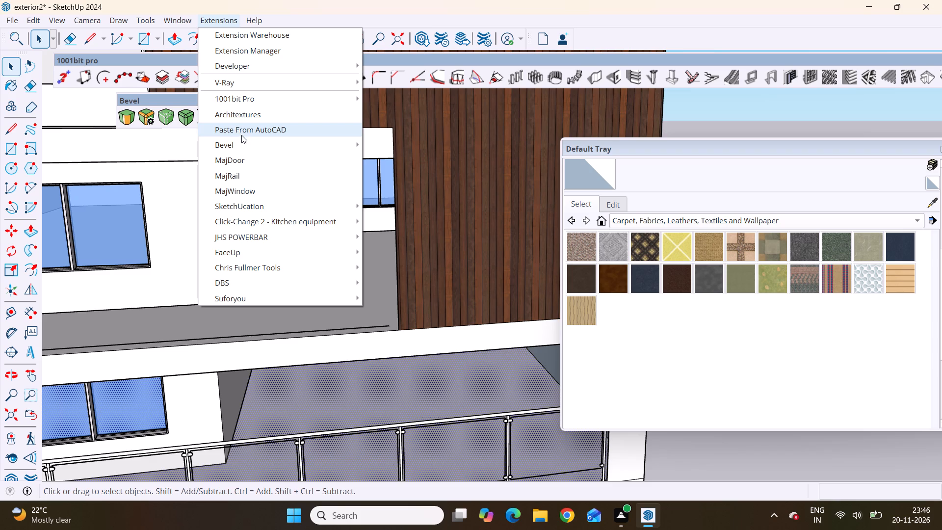
click(259, 177)
click(204, 357)
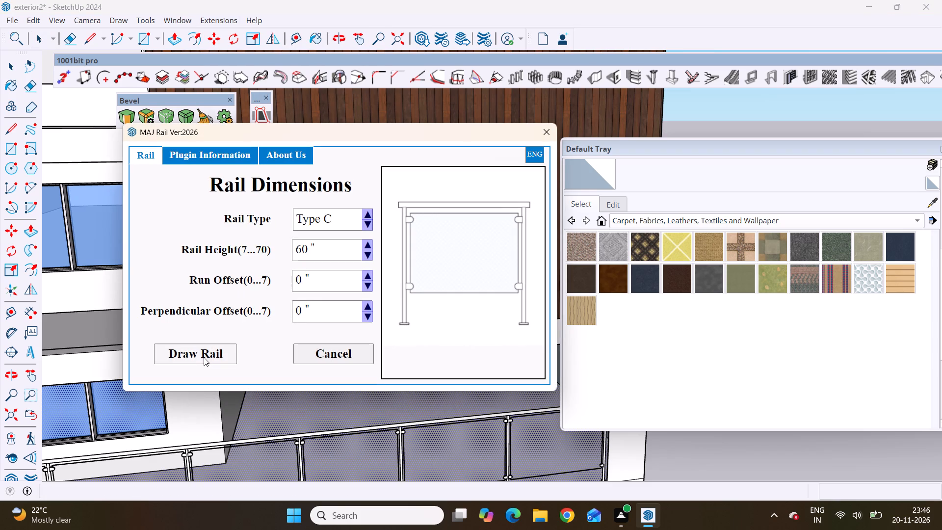
scroll(412, 309, down, 4)
middle_drag(379, 344, 386, 393)
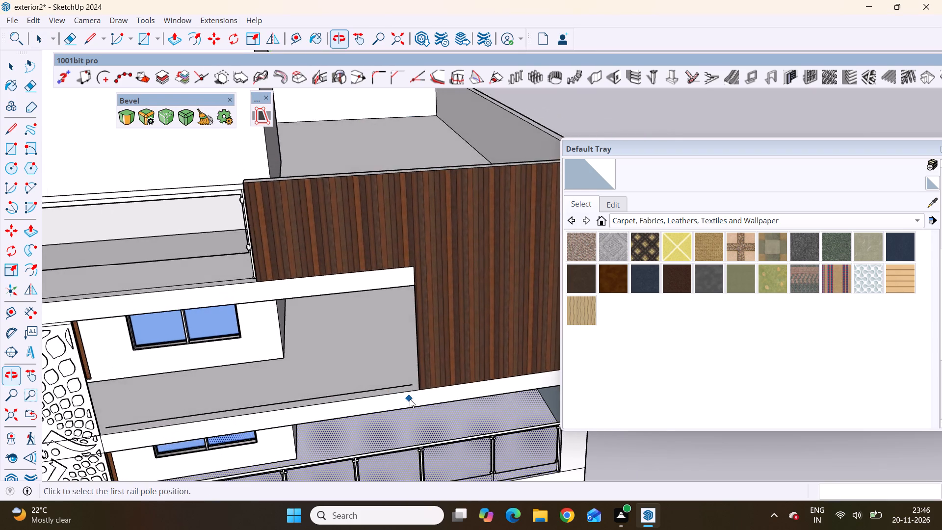
scroll(410, 399, up, 13)
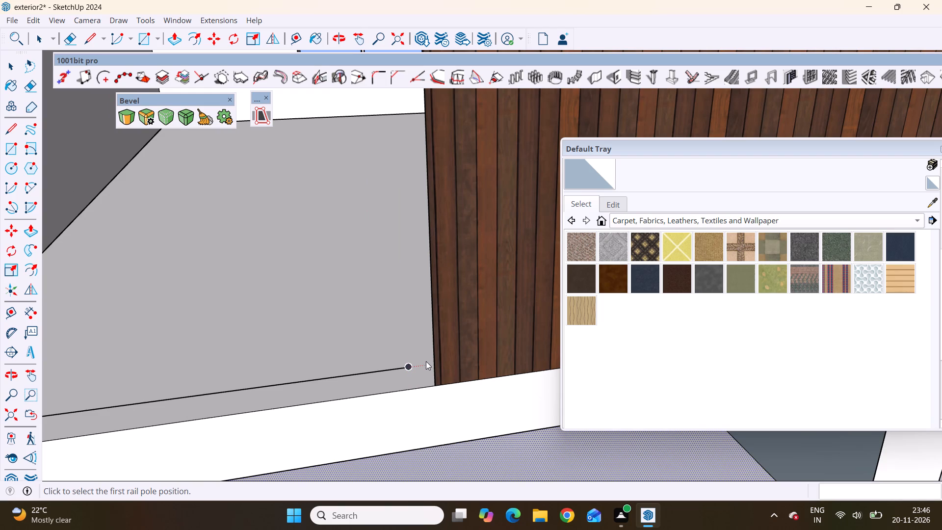
click(423, 365)
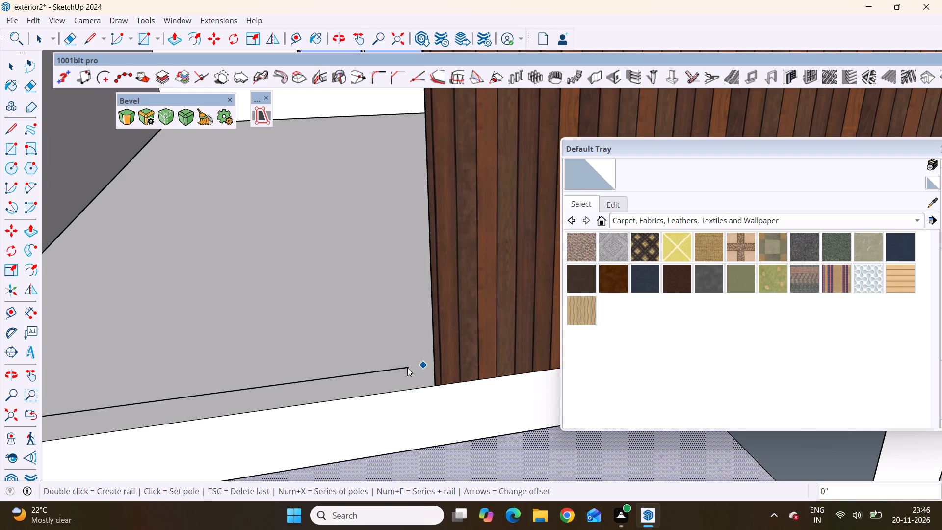
scroll(444, 343, down, 4)
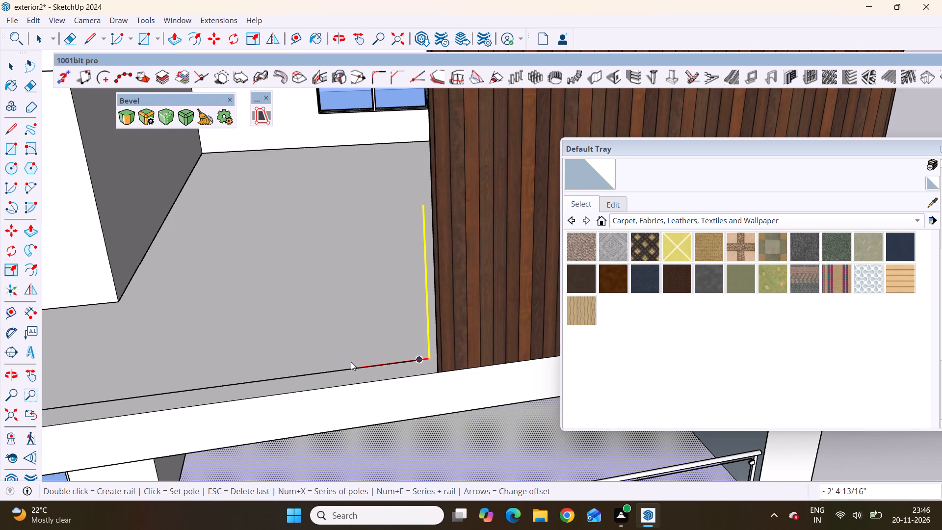
click(322, 372)
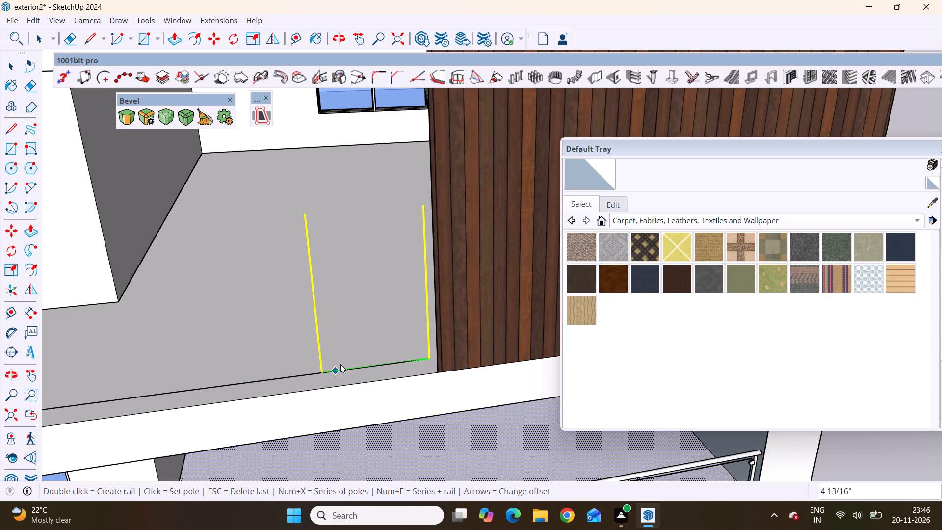
Set the third pole about 4' 7" from the second and the fourth a little over 4' 3" beyond it, toward the jali screen.
scroll(459, 296, down, 9)
scroll(334, 335, up, 3)
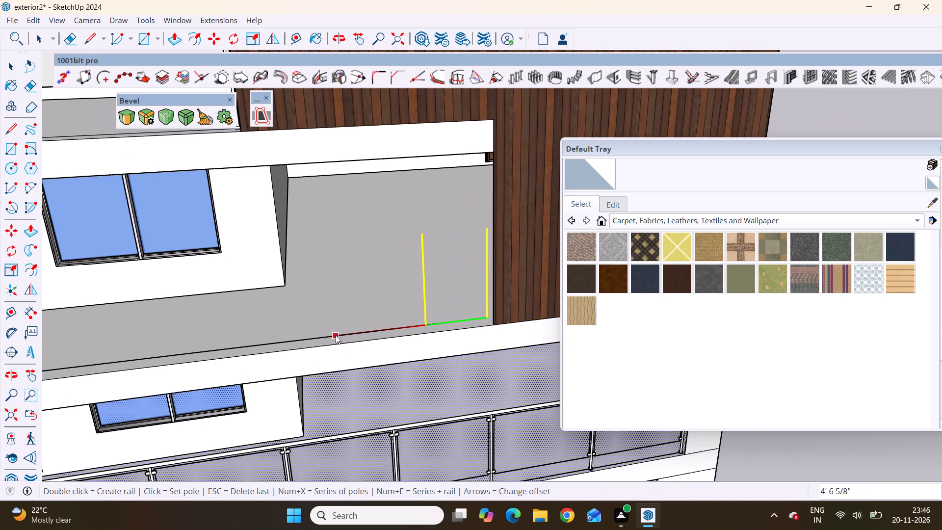
click(335, 335)
scroll(403, 291, down, 4)
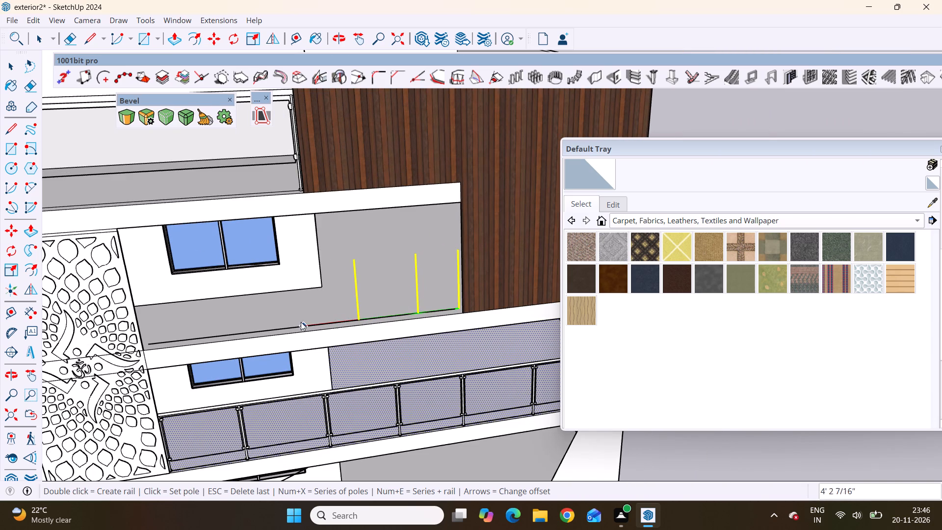
scroll(293, 327, up, 2)
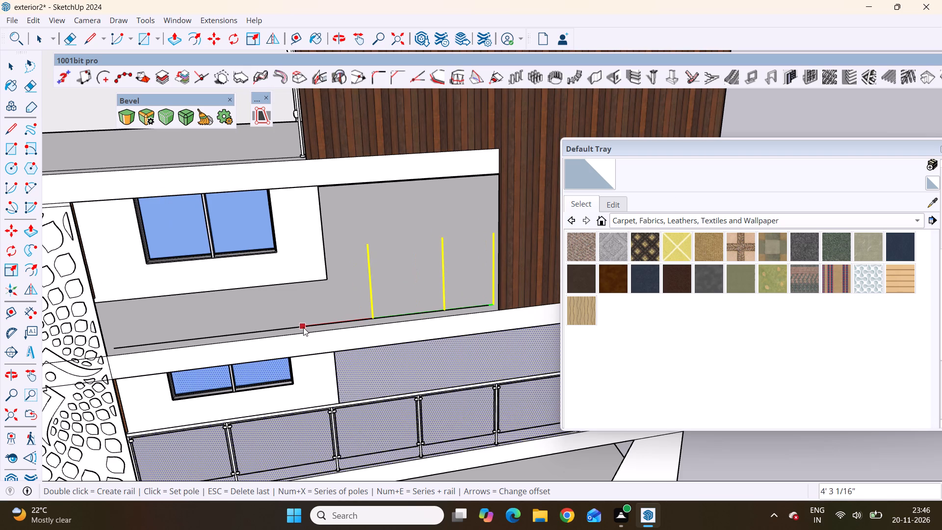
click(298, 326)
scroll(305, 316, down, 4)
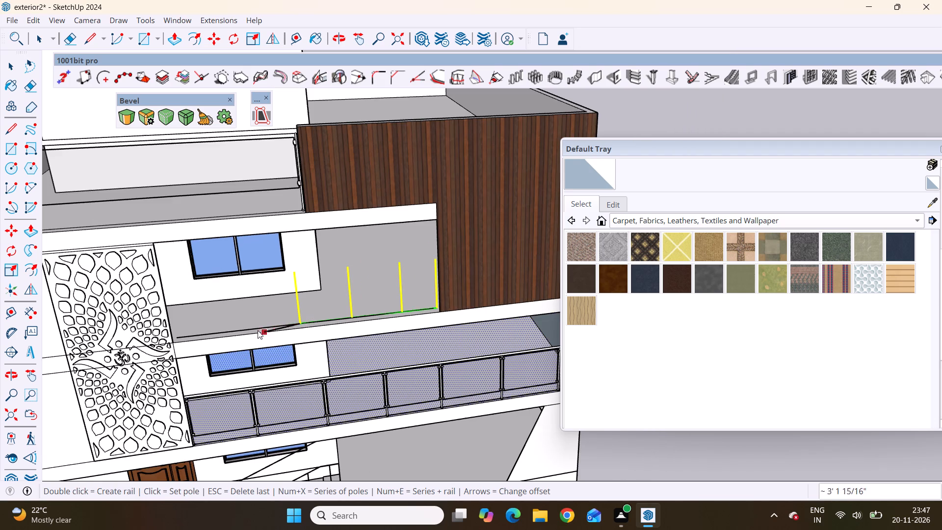
Set the fifth pole about 4' 9" from the fourth and the last about 5' 9" beyond, beside the jali screen, and create the rail.
scroll(244, 330, up, 4)
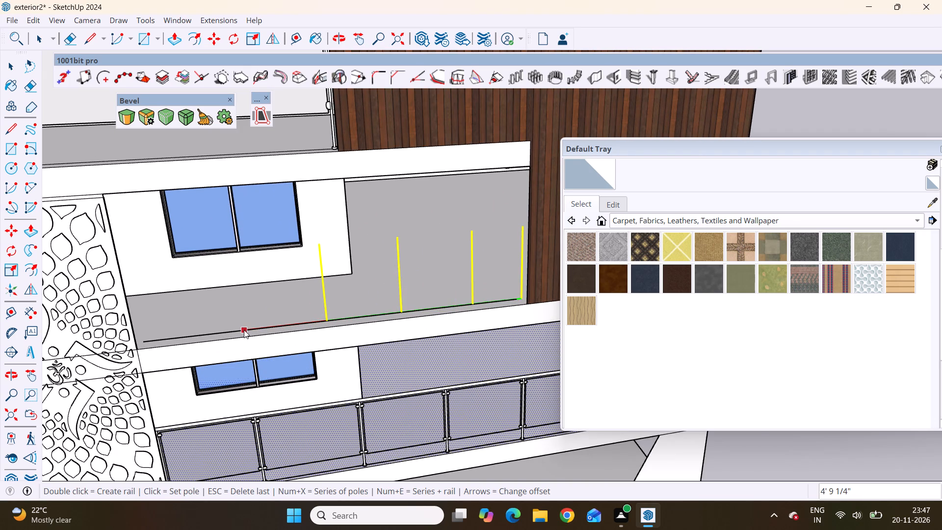
click(244, 330)
scroll(272, 288, down, 2)
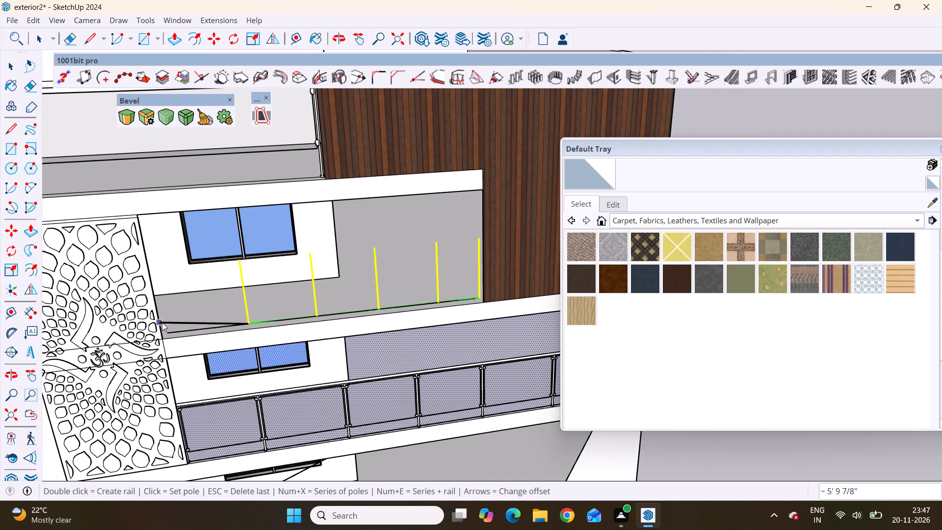
scroll(156, 329, up, 19)
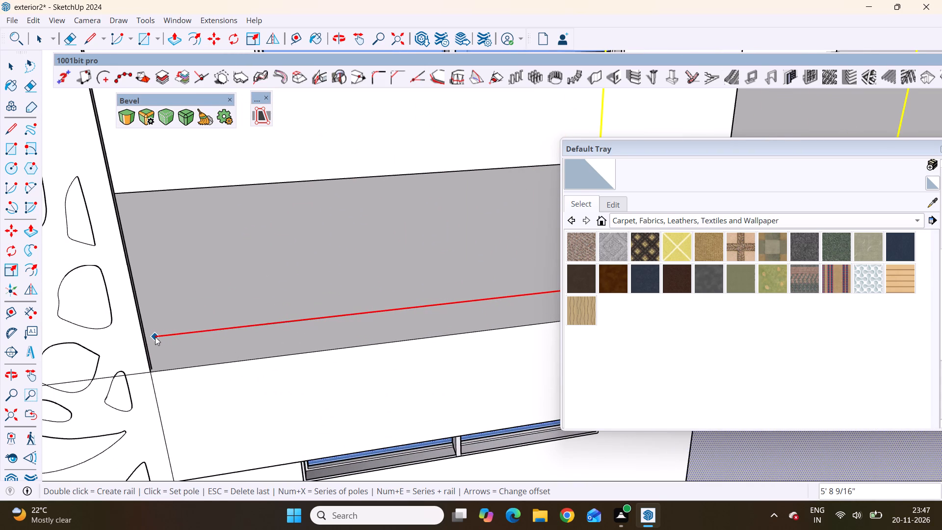
double_click(155, 336)
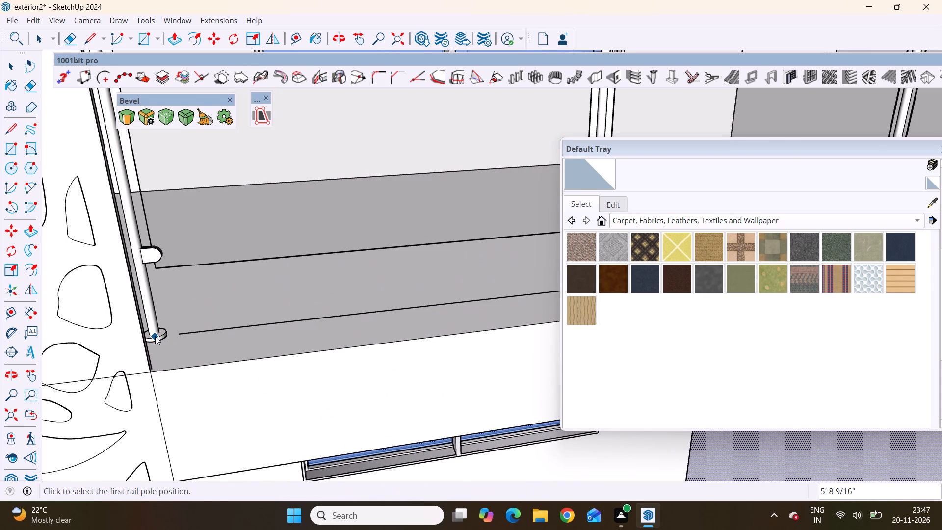
Delete the guide line running beneath the upper balcony's new railing.
scroll(166, 332, down, 12)
scroll(155, 374, down, 8)
scroll(227, 376, down, 3)
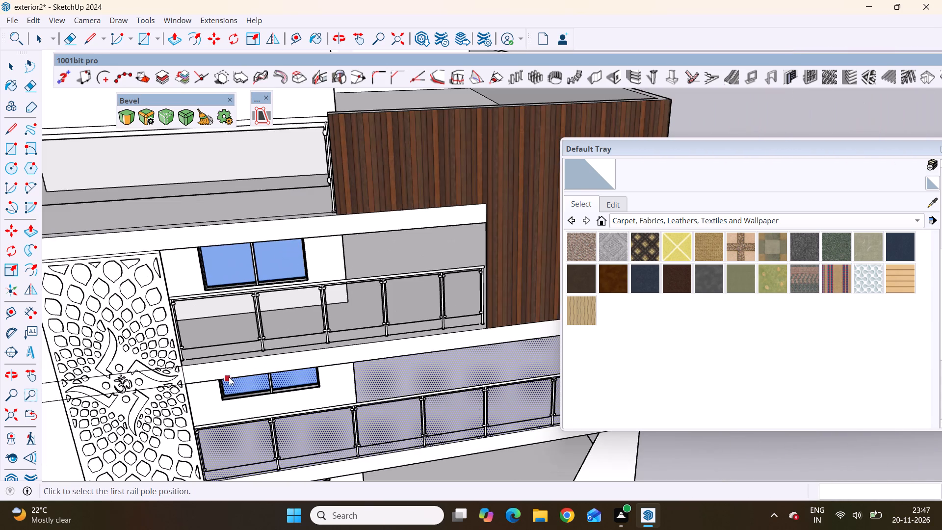
middle_drag(289, 384, 284, 327)
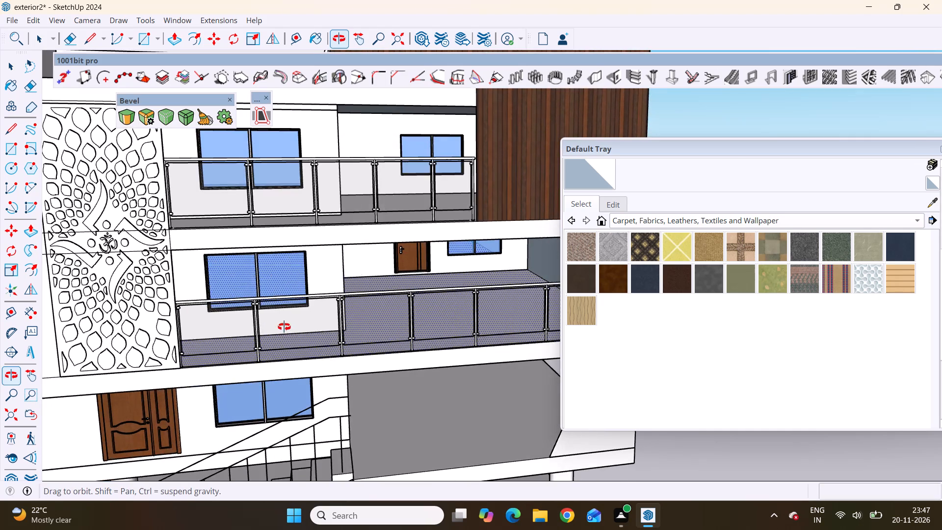
middle_drag(284, 327, 285, 371)
scroll(333, 318, up, 5)
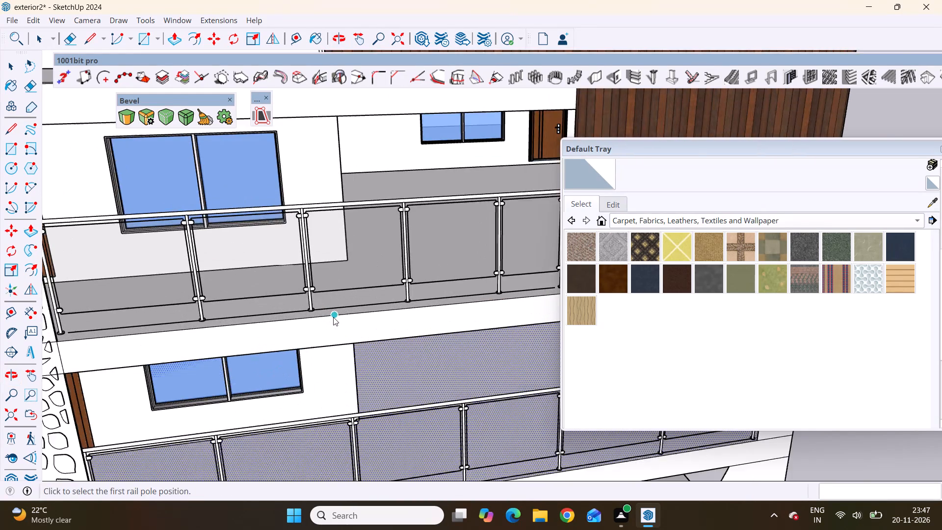
scroll(333, 317, up, 6)
key(space)
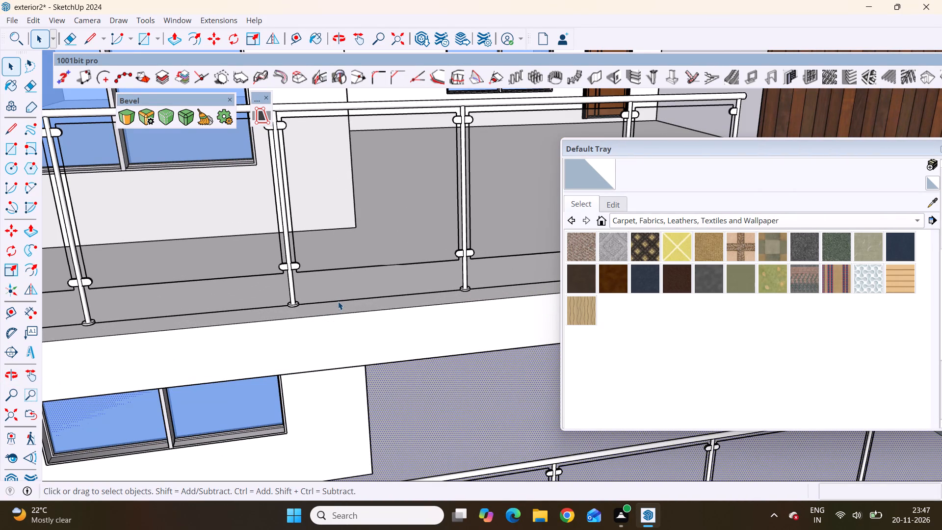
click(338, 301)
key(Delete)
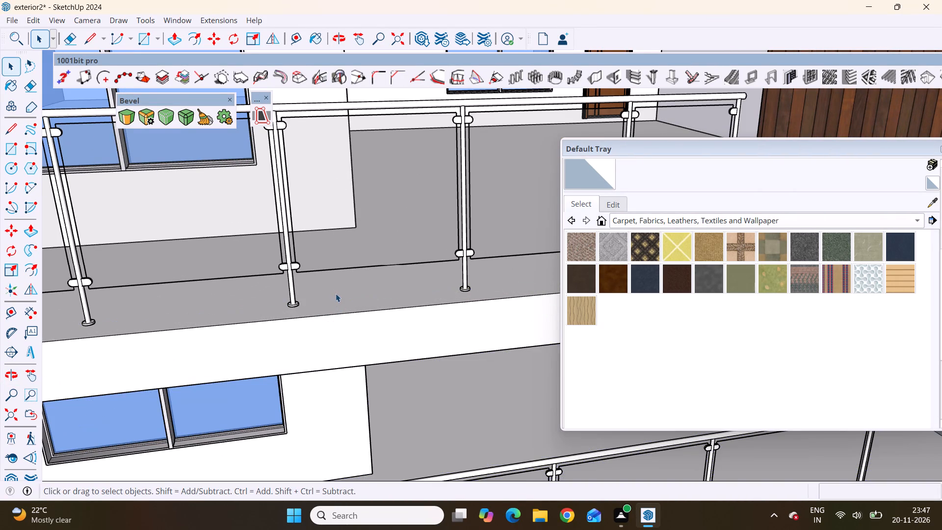
Delete the guide line running beneath the middle balcony's railing.
scroll(335, 292, down, 14)
scroll(347, 371, up, 10)
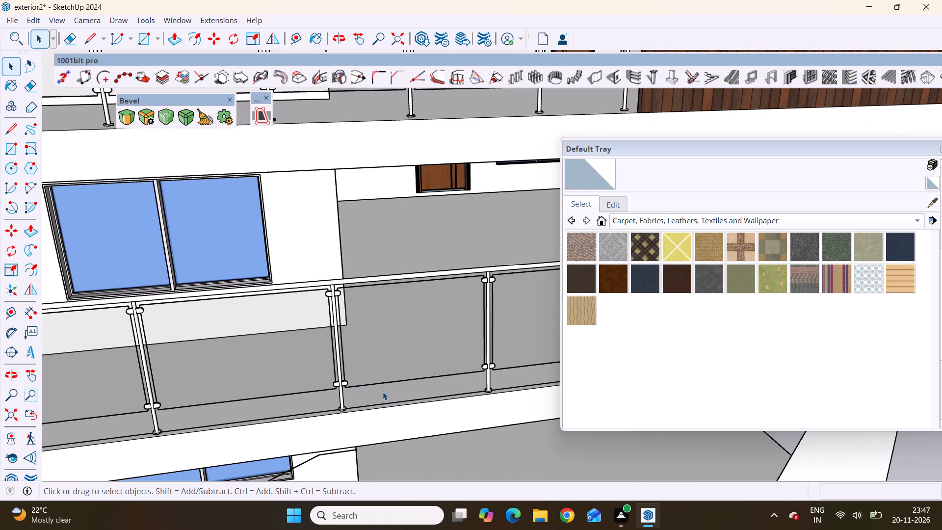
click(385, 383)
scroll(396, 321, down, 4)
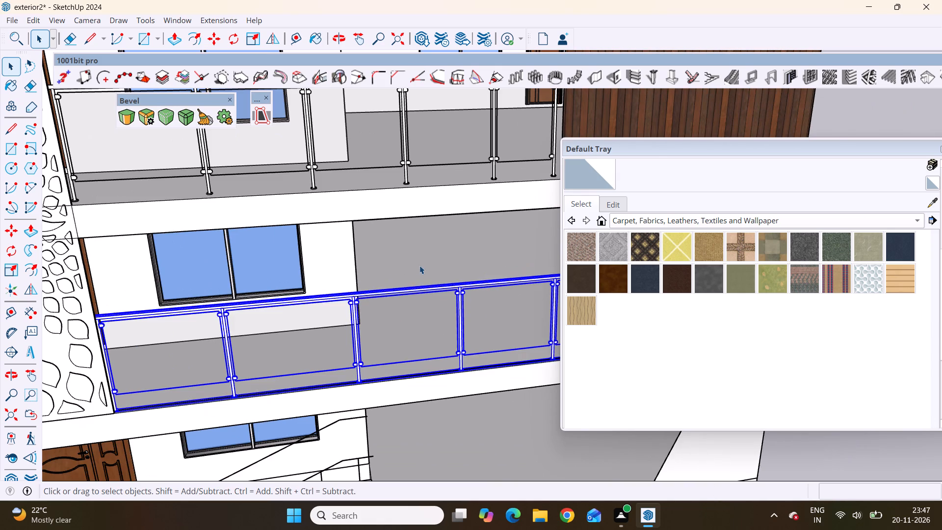
click(419, 265)
scroll(385, 401, up, 14)
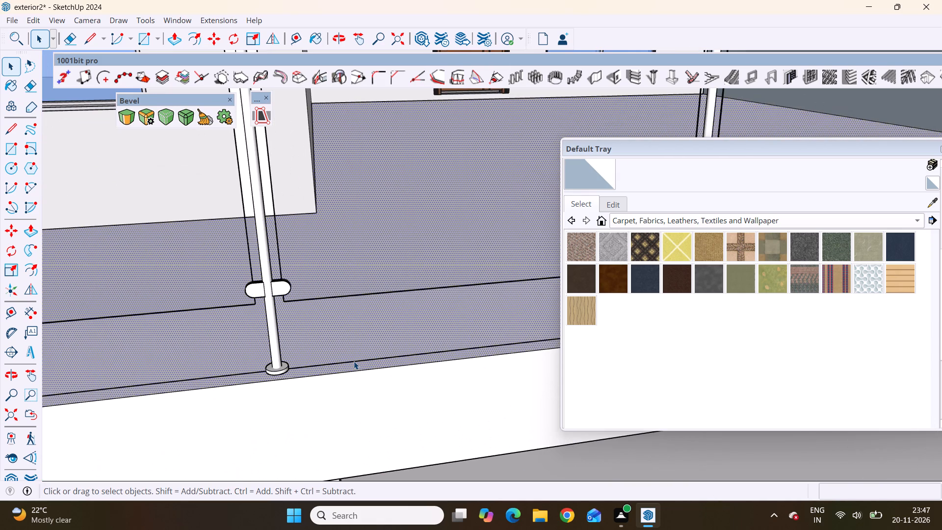
click(354, 361)
key(Delete)
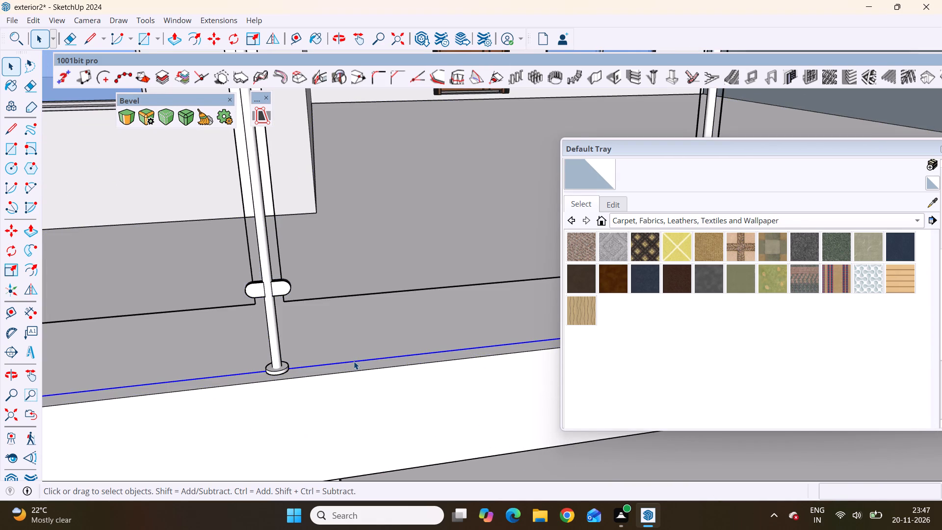
Examine the whole house model with its two balcony railings against the reference facade image.
scroll(354, 353, down, 20)
scroll(354, 353, down, 14)
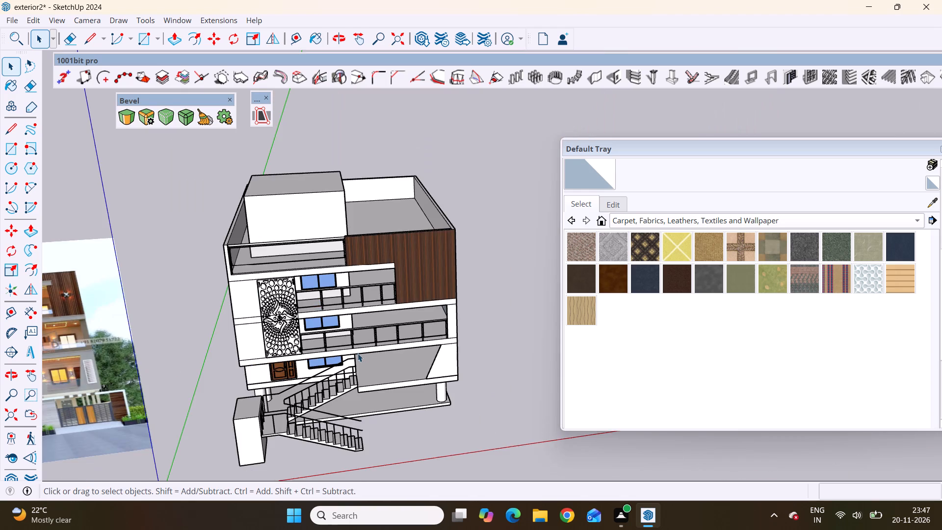
scroll(358, 353, down, 2)
middle_drag(366, 362, 340, 265)
scroll(340, 265, up, 2)
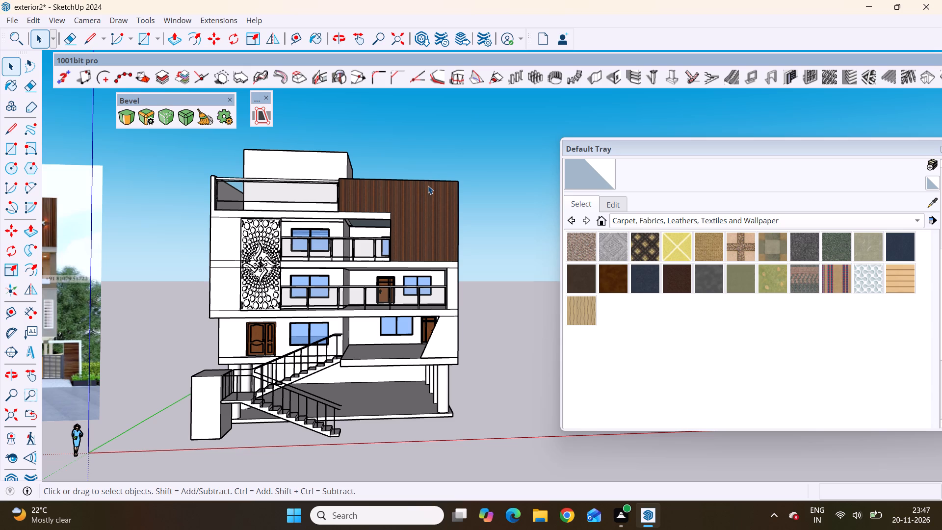
scroll(376, 304, down, 6)
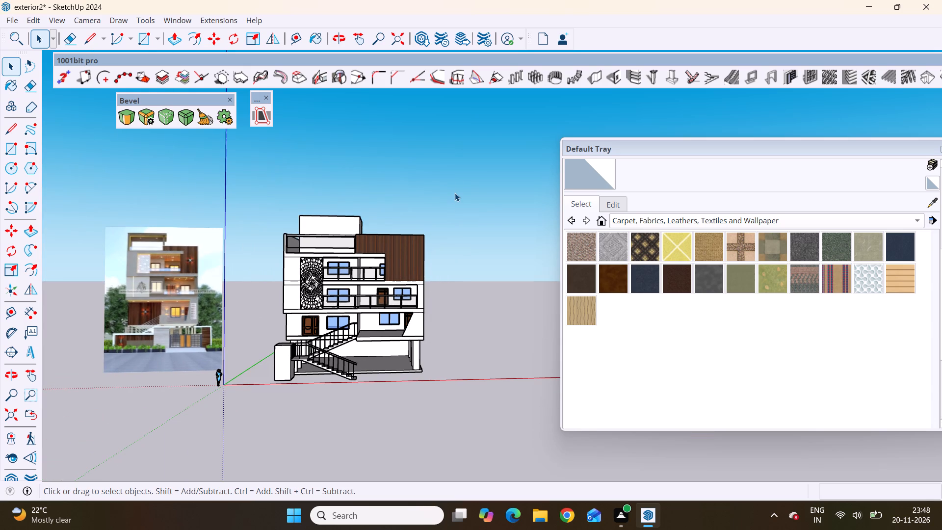
scroll(402, 254, up, 9)
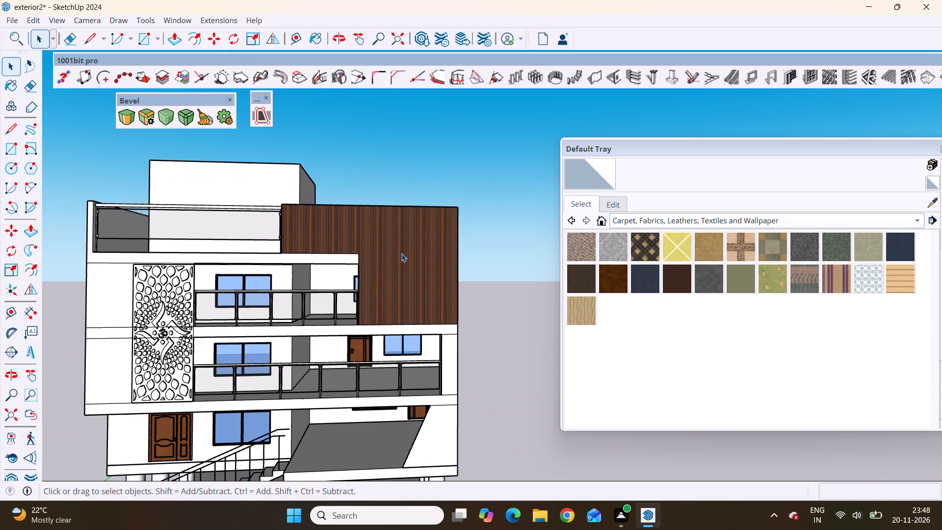
scroll(401, 253, down, 6)
scroll(334, 342, up, 6)
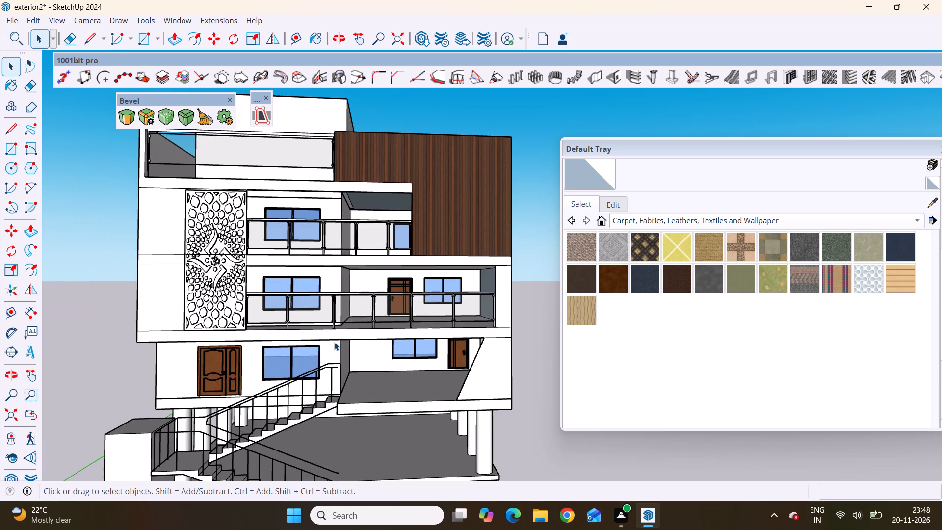
scroll(407, 286, down, 6)
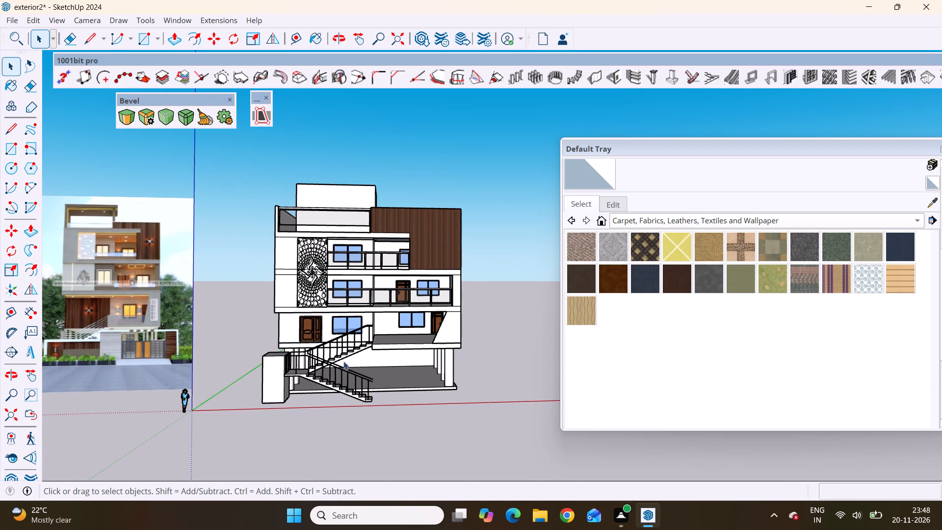
middle_drag(367, 300, 203, 276)
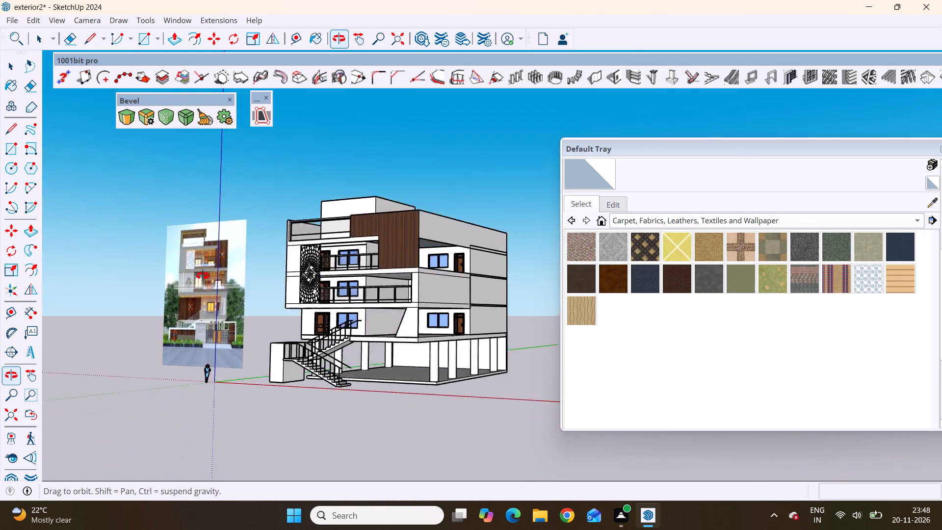
middle_drag(203, 276, 392, 372)
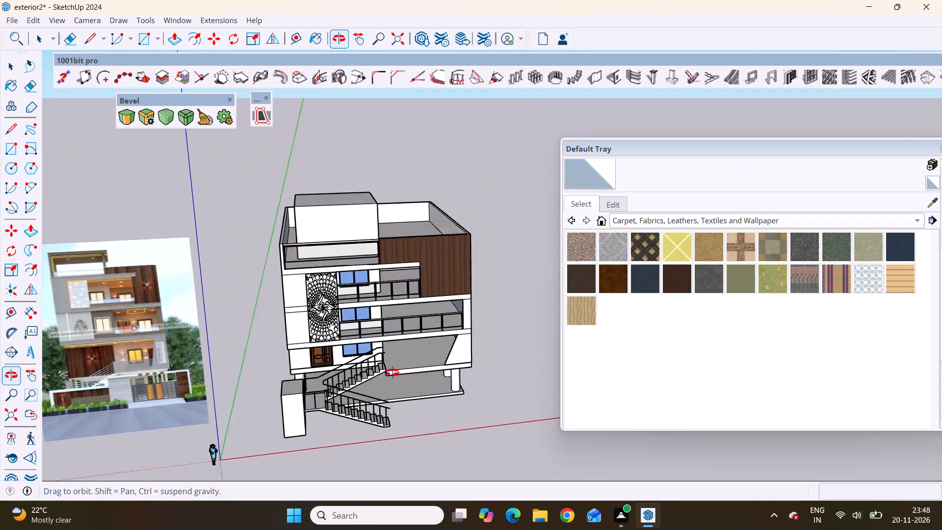
middle_drag(392, 372, 385, 317)
scroll(407, 341, up, 5)
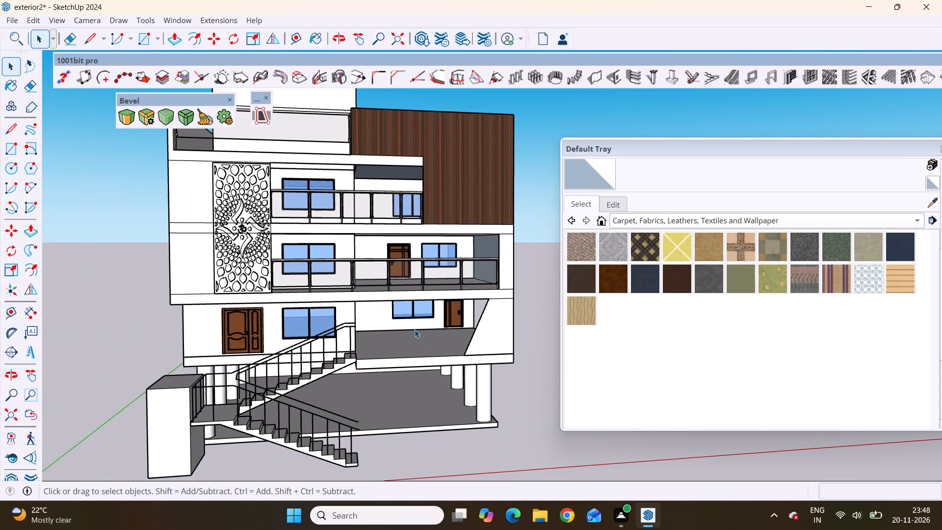
scroll(417, 337, down, 3)
middle_drag(431, 346, 426, 358)
scroll(429, 350, down, 3)
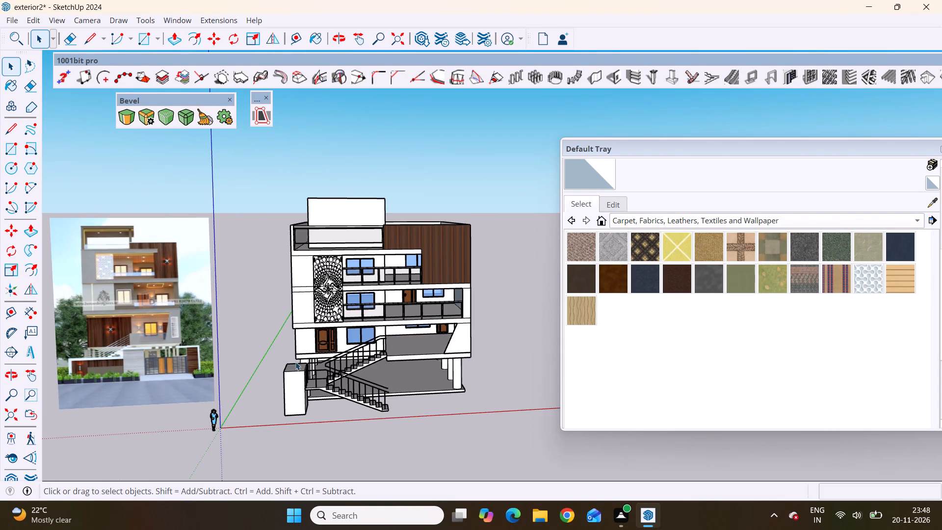
Examine the lowest balcony in the reference image, including its glass railing and slanted side wall.
scroll(123, 317, up, 5)
scroll(167, 358, up, 9)
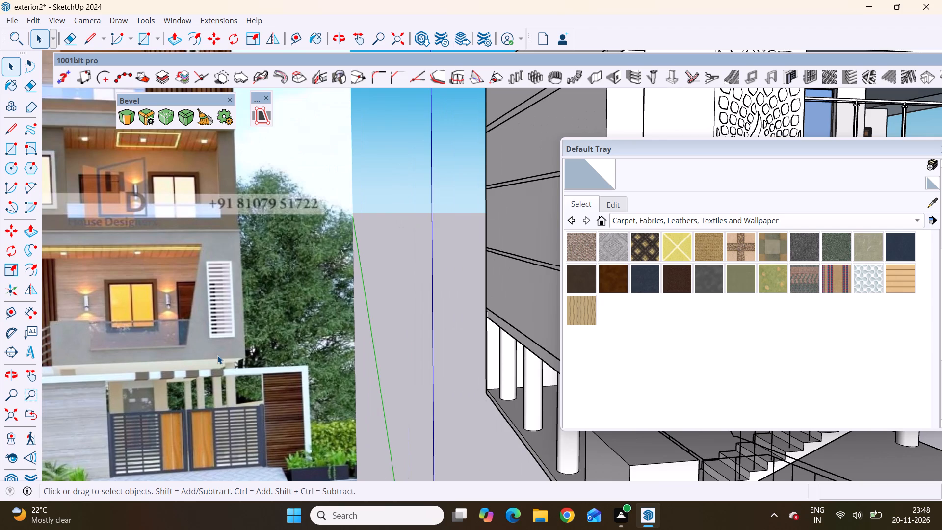
scroll(157, 312, down, 1)
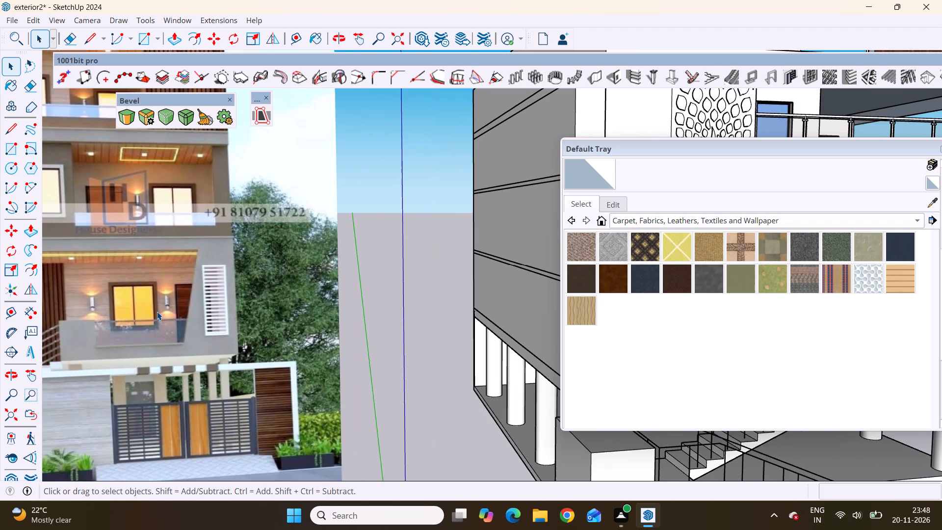
scroll(157, 312, down, 3)
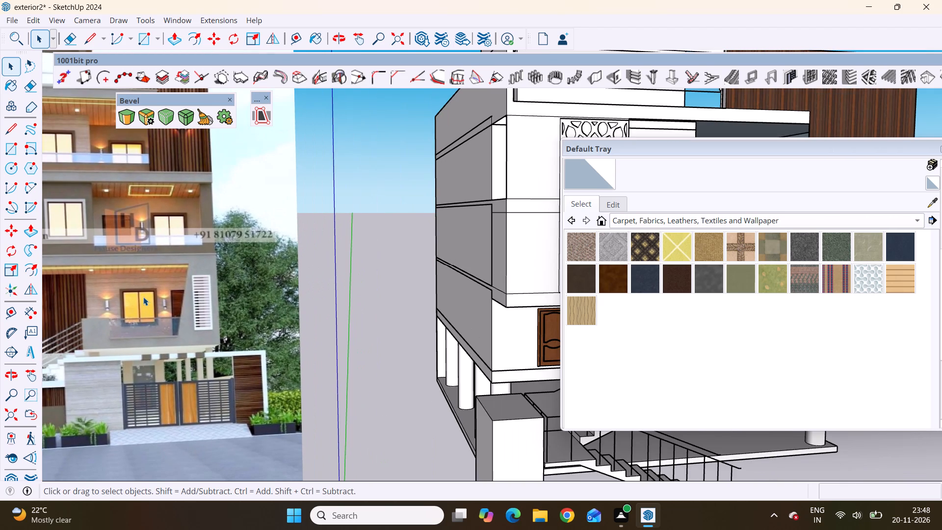
scroll(128, 284, down, 11)
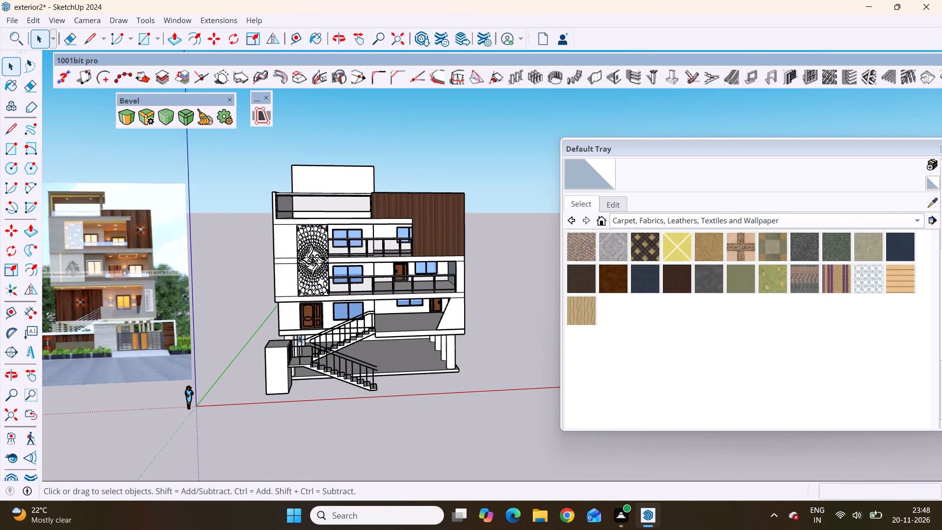
scroll(411, 326, up, 2)
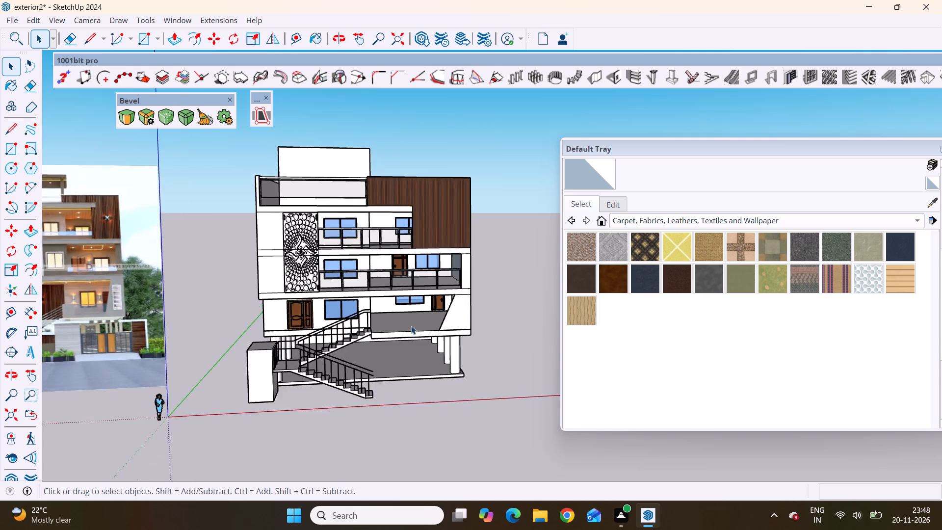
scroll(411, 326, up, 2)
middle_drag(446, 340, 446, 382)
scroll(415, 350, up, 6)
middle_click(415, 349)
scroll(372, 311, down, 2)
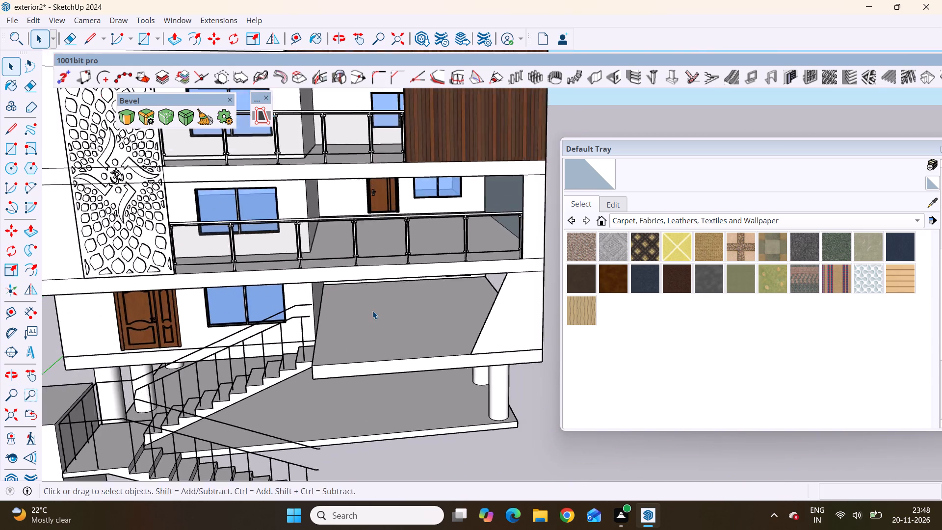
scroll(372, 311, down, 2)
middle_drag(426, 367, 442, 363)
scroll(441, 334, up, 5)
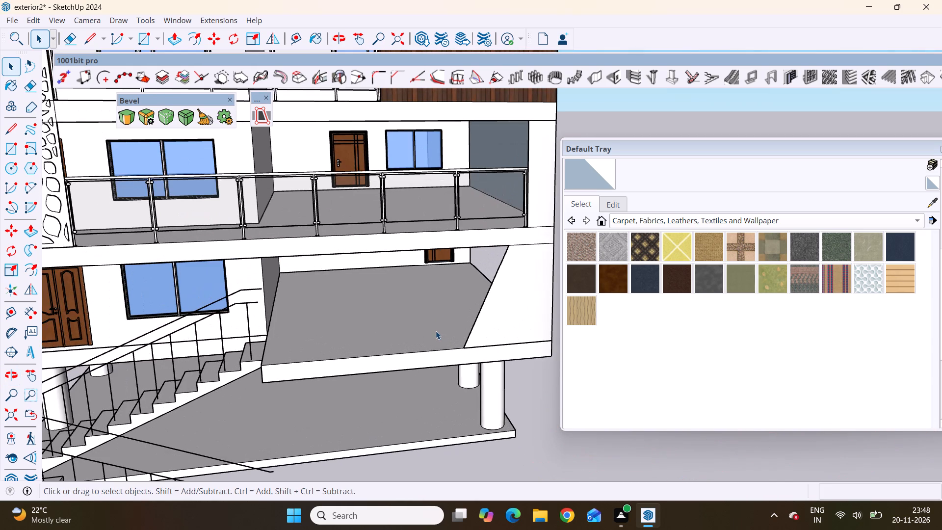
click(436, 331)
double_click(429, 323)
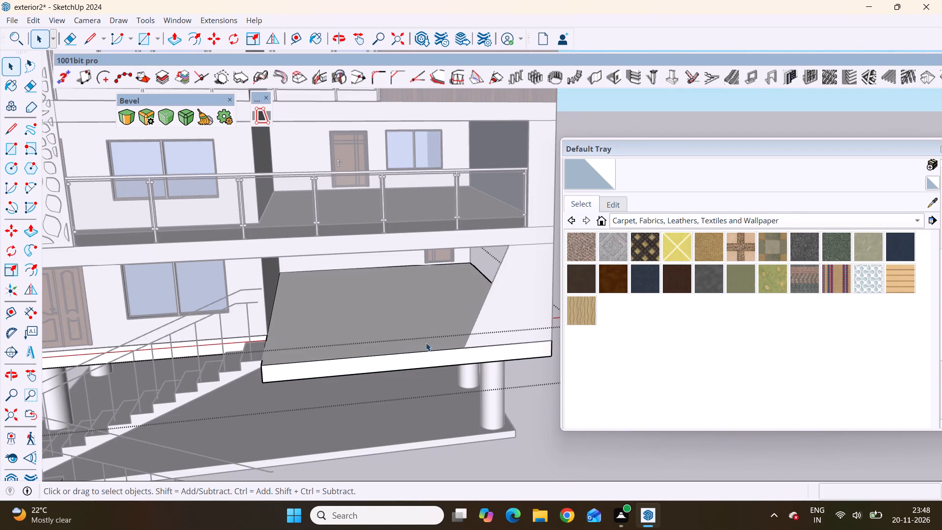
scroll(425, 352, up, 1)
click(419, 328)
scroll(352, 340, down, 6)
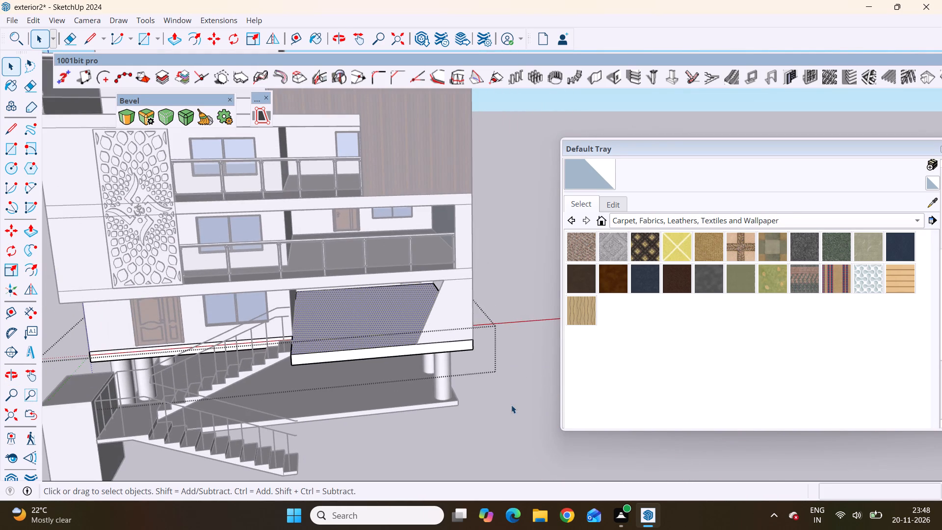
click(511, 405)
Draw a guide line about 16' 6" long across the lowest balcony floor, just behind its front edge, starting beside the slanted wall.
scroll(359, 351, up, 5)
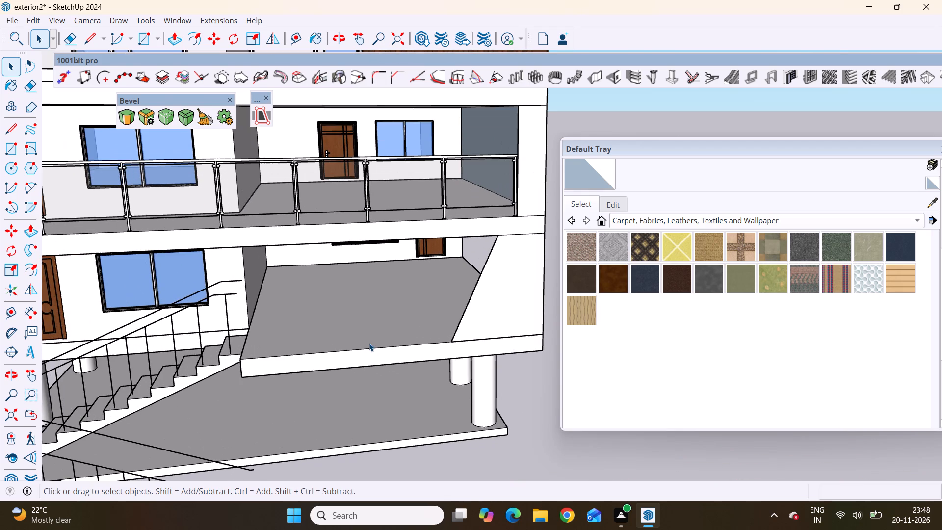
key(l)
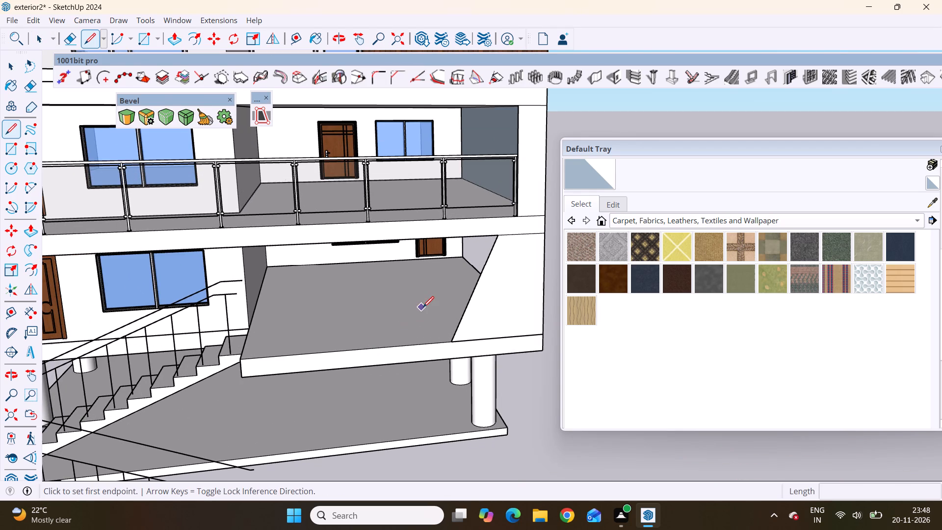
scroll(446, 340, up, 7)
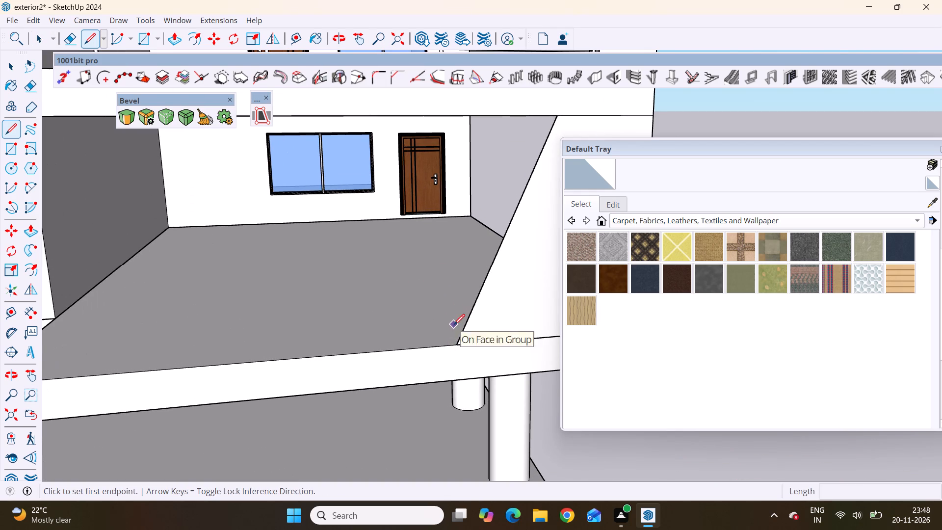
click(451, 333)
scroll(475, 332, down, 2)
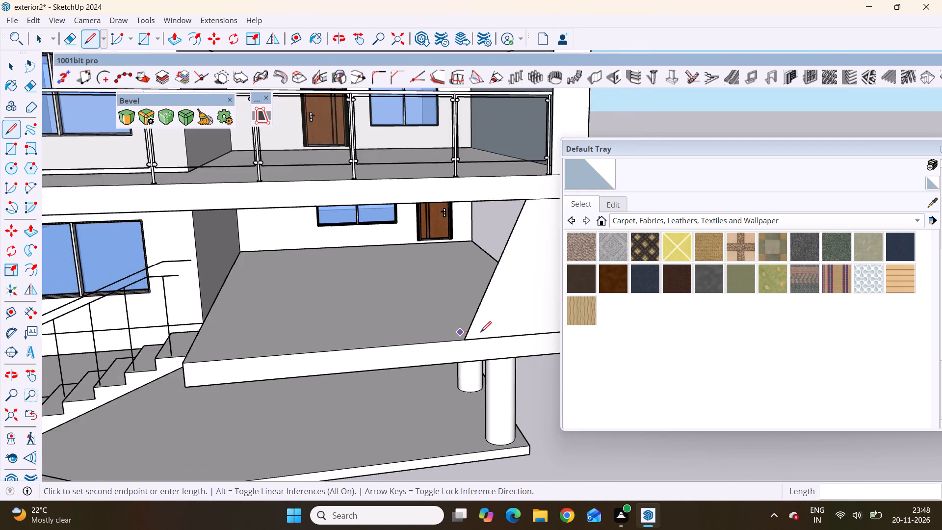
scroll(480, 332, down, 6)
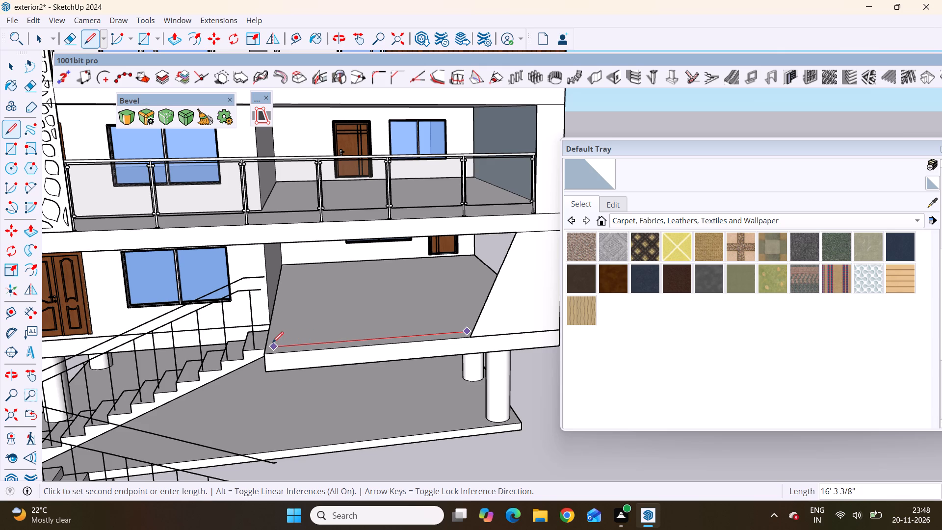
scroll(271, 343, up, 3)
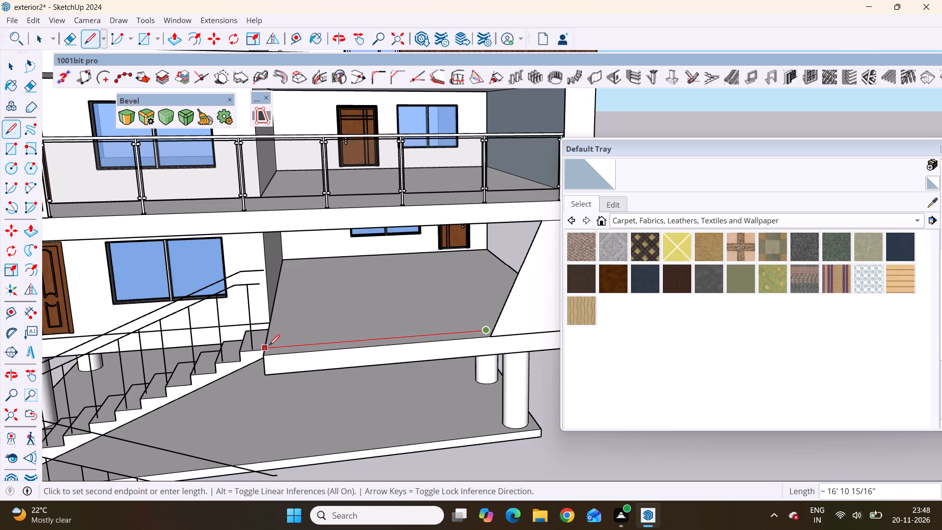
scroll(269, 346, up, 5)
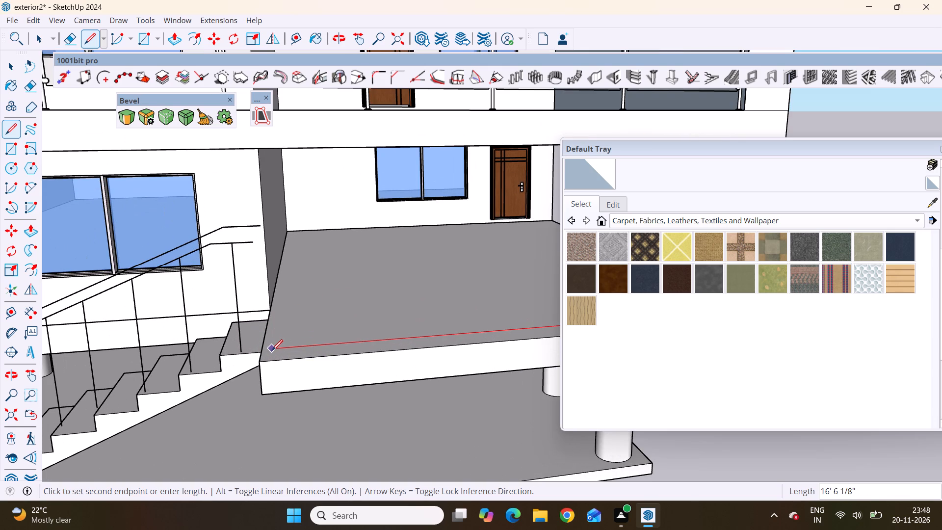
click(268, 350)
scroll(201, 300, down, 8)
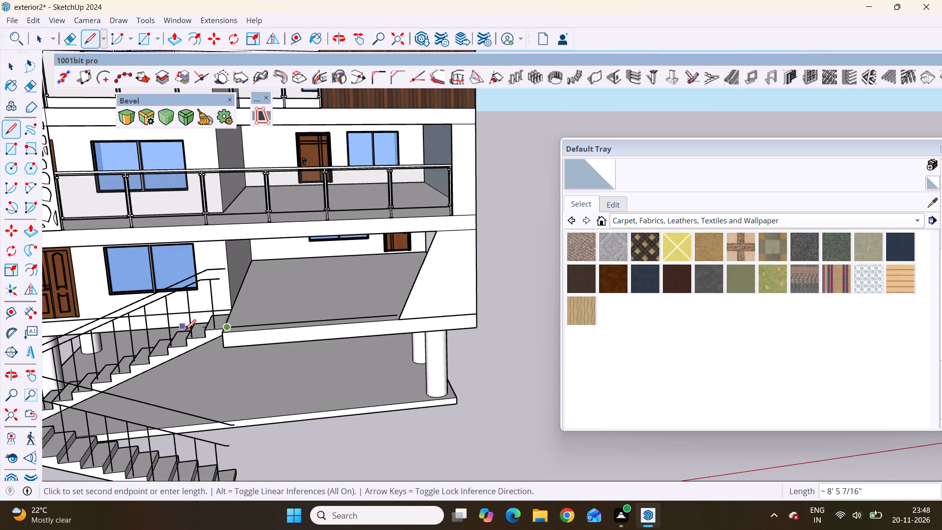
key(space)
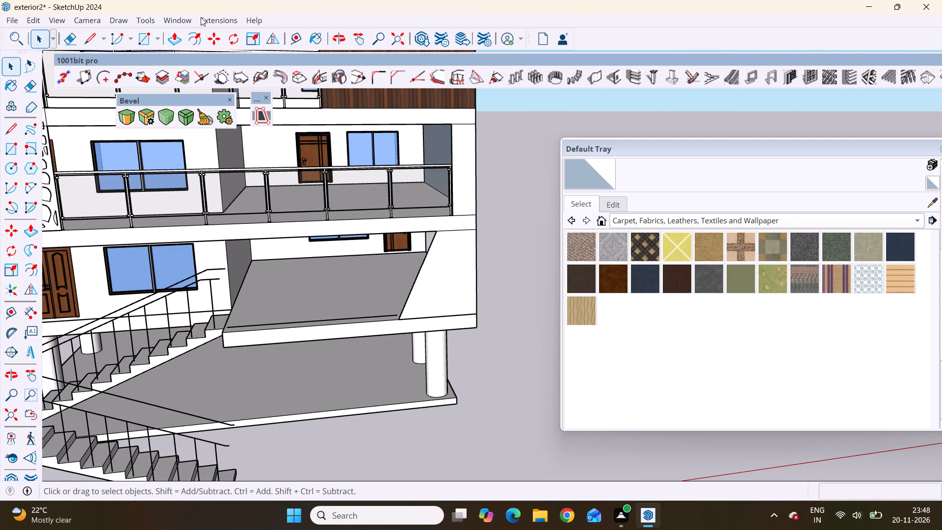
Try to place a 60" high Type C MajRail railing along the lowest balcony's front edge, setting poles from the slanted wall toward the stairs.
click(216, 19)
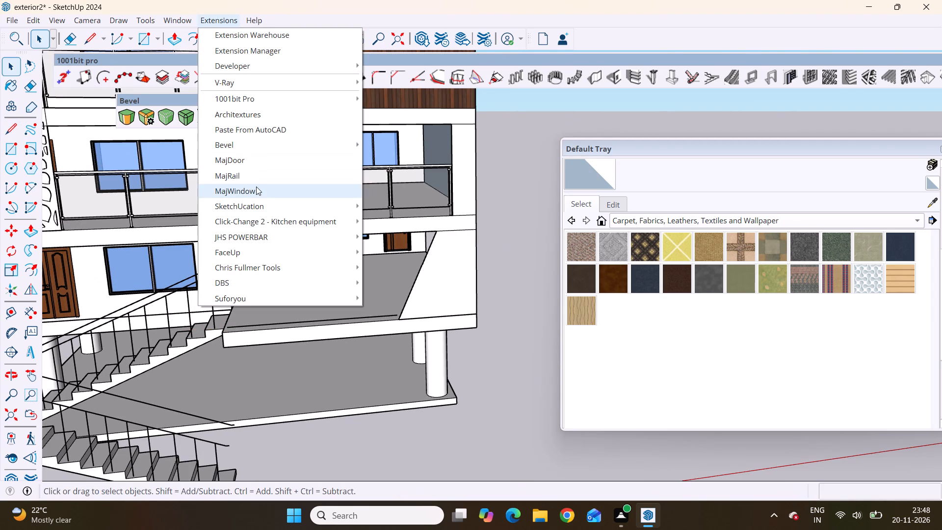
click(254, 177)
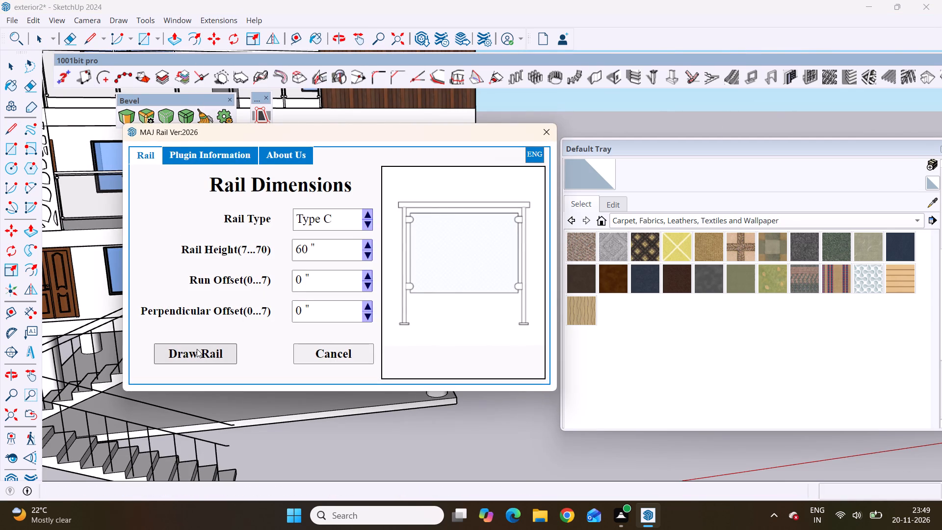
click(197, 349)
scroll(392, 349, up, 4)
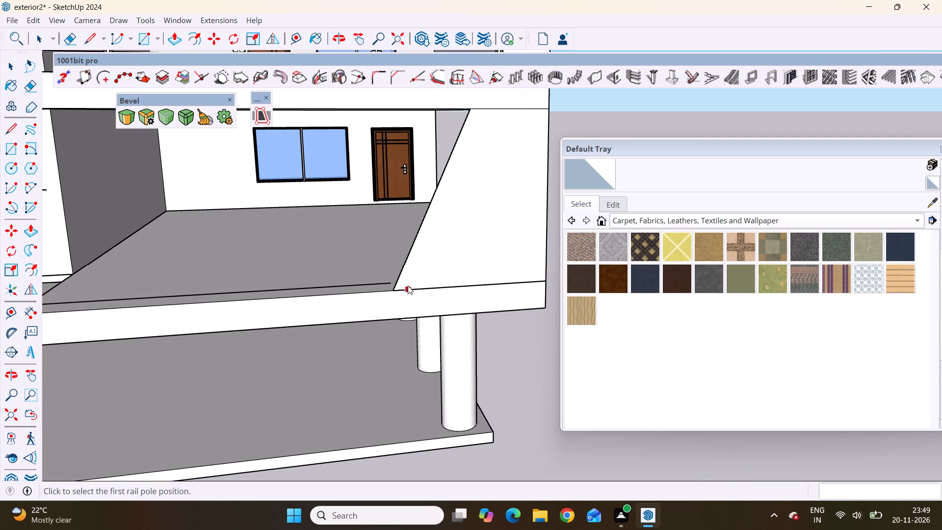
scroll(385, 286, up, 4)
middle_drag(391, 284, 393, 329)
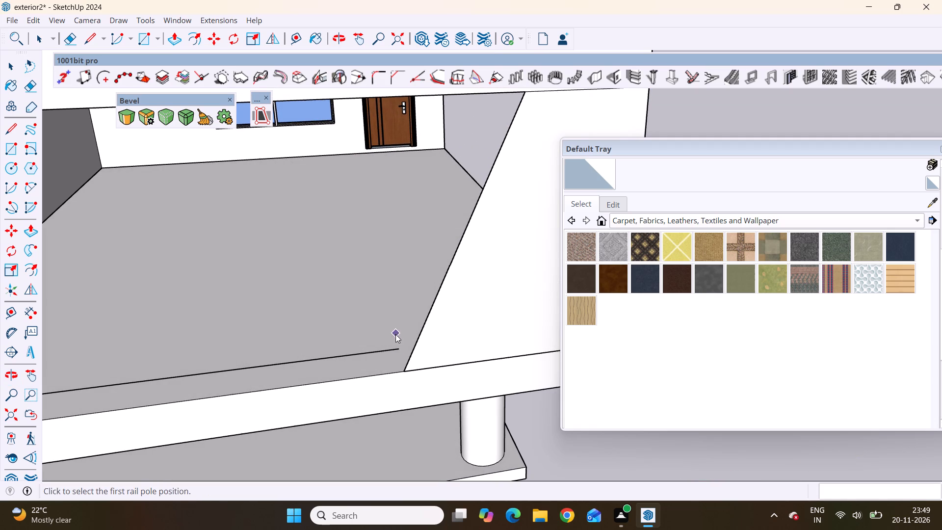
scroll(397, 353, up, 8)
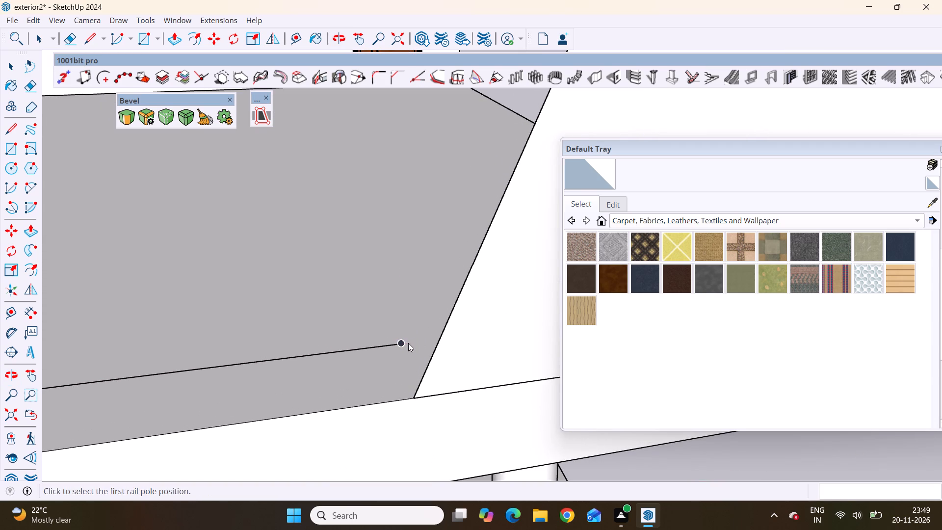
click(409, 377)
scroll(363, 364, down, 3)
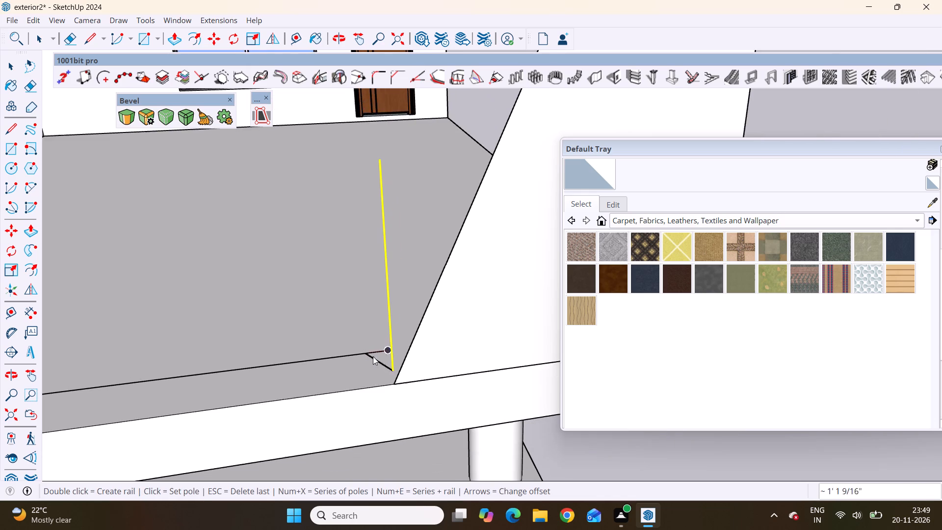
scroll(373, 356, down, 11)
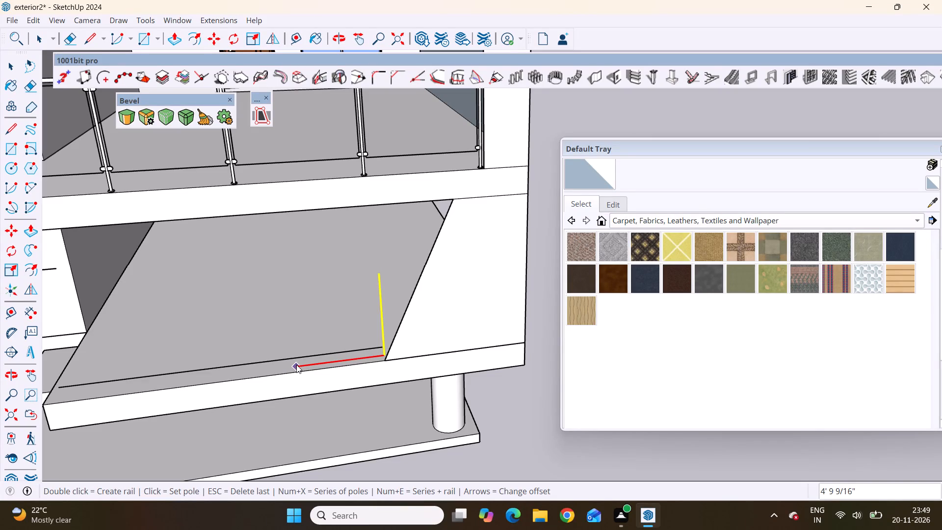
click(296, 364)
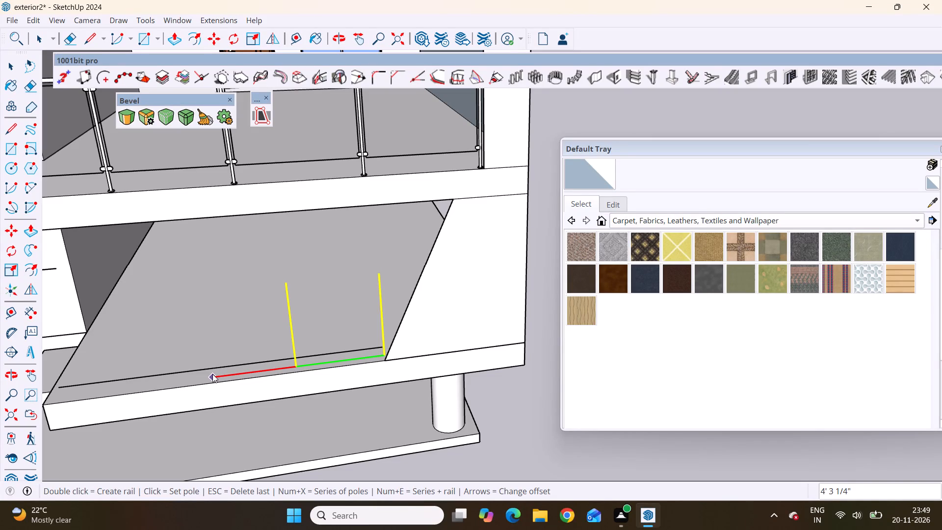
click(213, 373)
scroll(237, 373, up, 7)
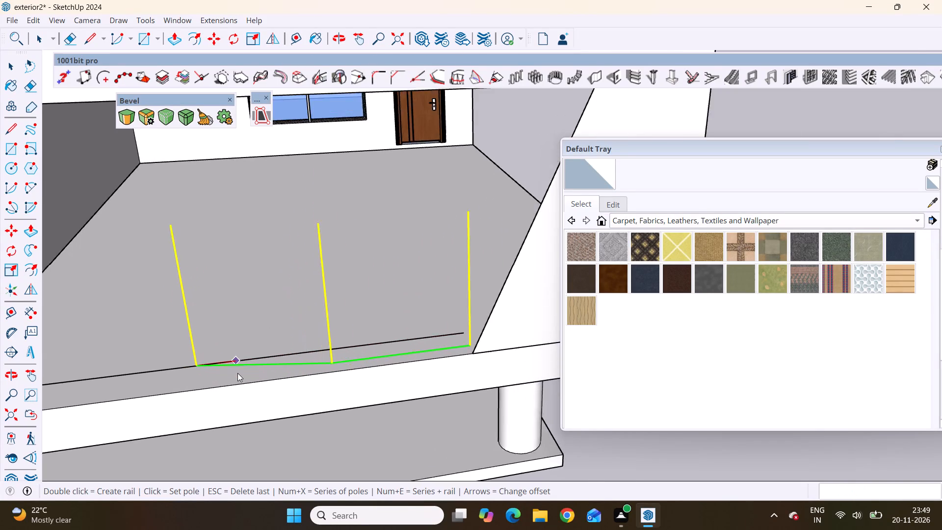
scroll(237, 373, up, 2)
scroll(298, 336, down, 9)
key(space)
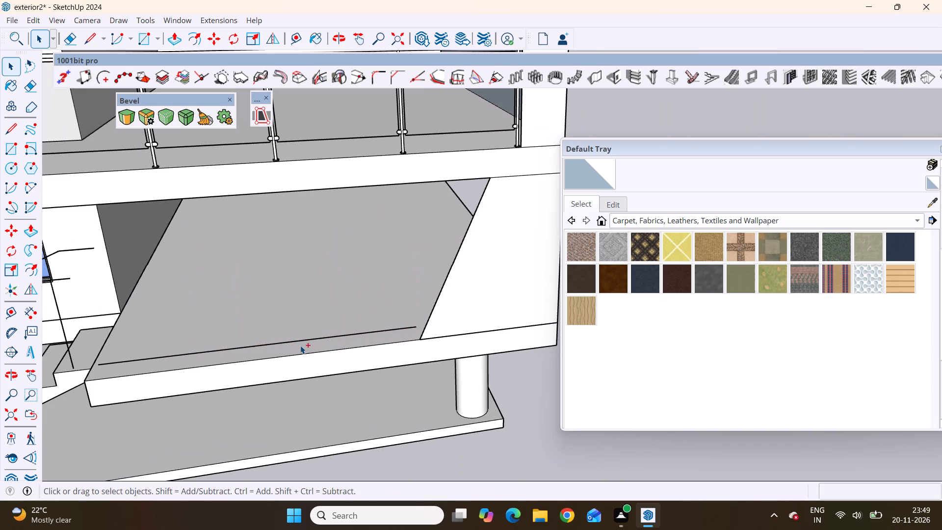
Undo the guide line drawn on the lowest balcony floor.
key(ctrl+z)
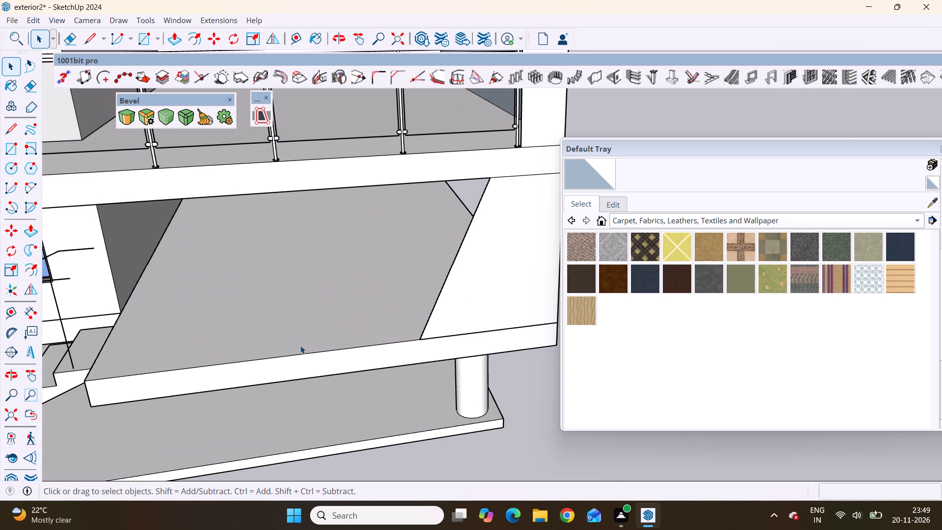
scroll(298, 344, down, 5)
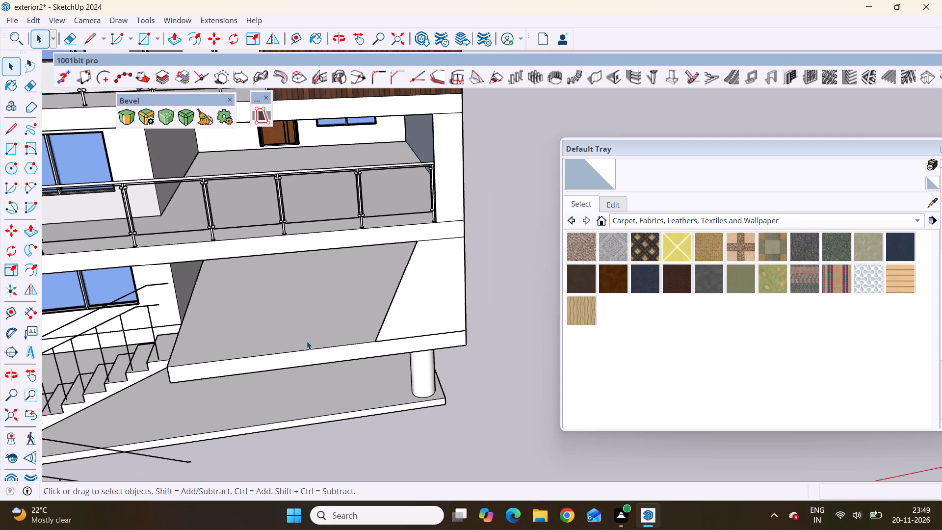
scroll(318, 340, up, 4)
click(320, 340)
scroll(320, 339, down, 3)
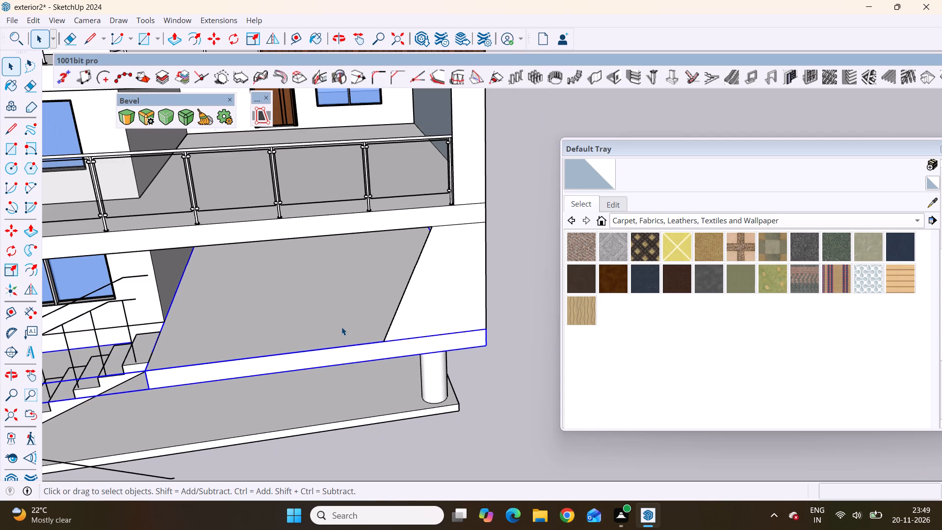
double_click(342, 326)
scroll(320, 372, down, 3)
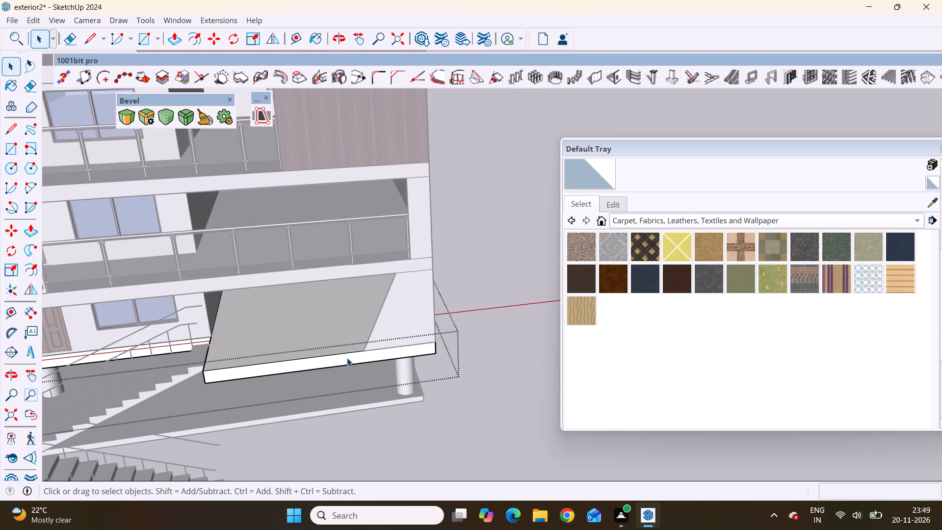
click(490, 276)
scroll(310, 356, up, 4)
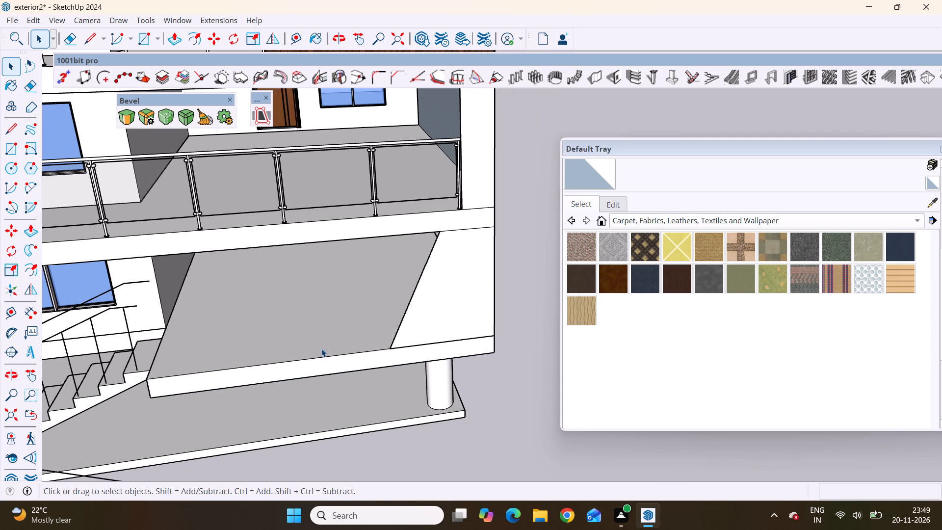
Draw a new guide line about 16' 7" long close to the lowest balcony's front edge, from the slanted wall to the stair-side corner.
key(l)
scroll(375, 347, up, 4)
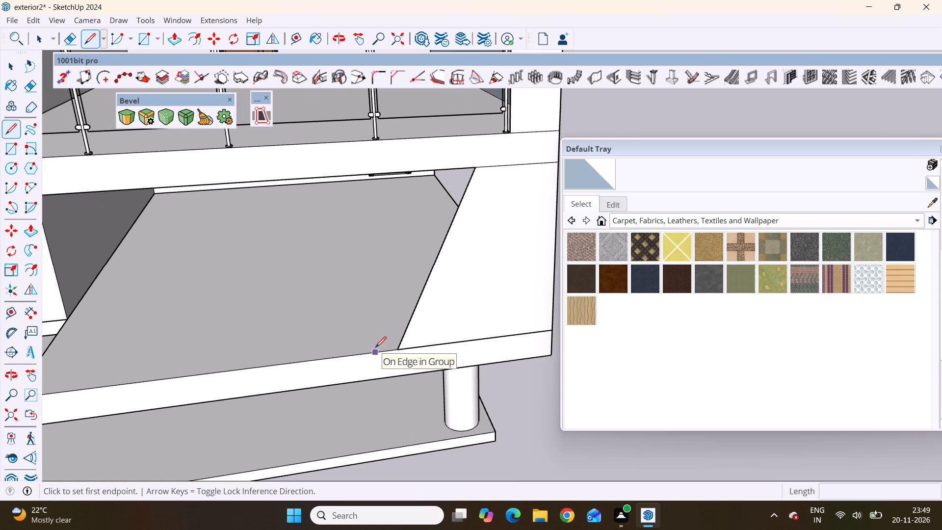
scroll(382, 355, up, 5)
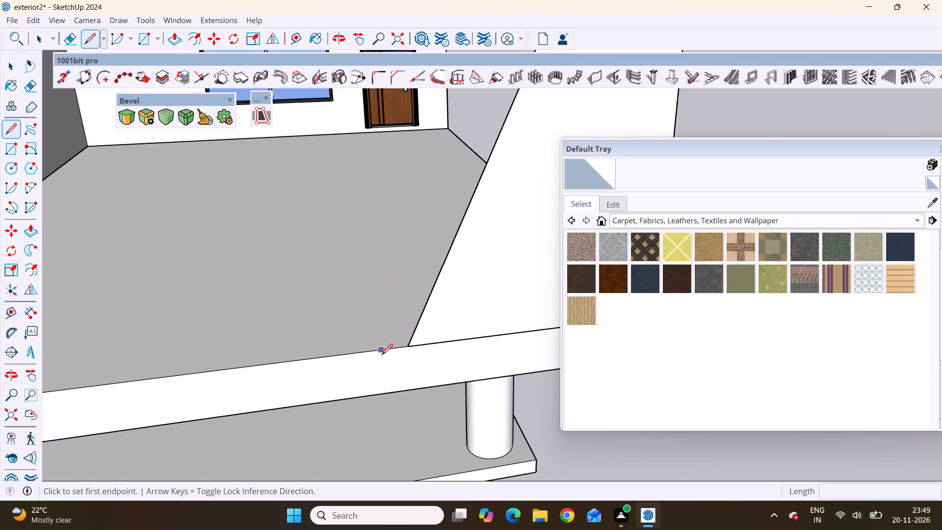
scroll(382, 355, up, 3)
click(411, 331)
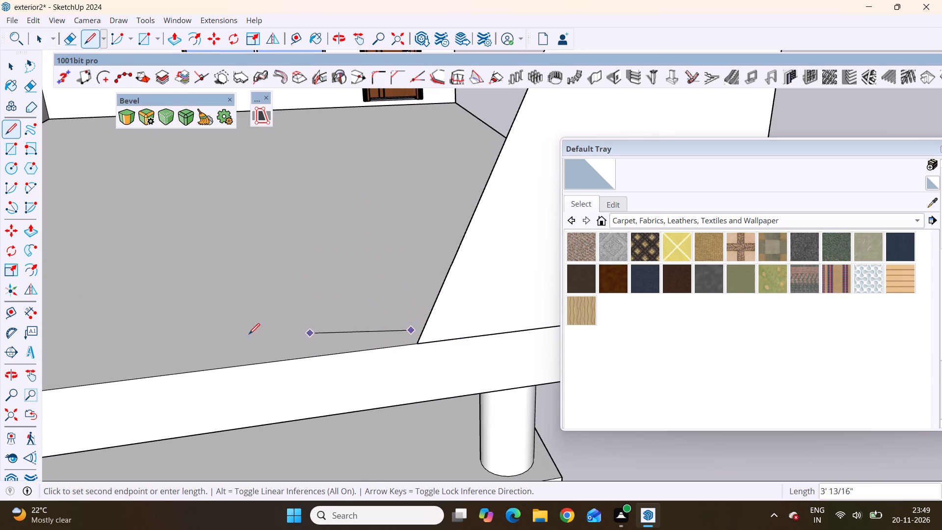
scroll(277, 332, down, 15)
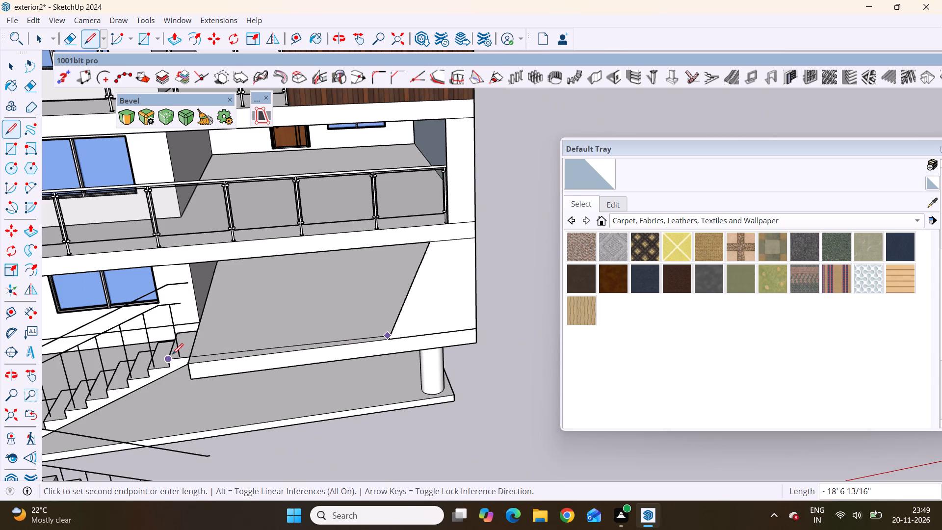
scroll(172, 354, up, 9)
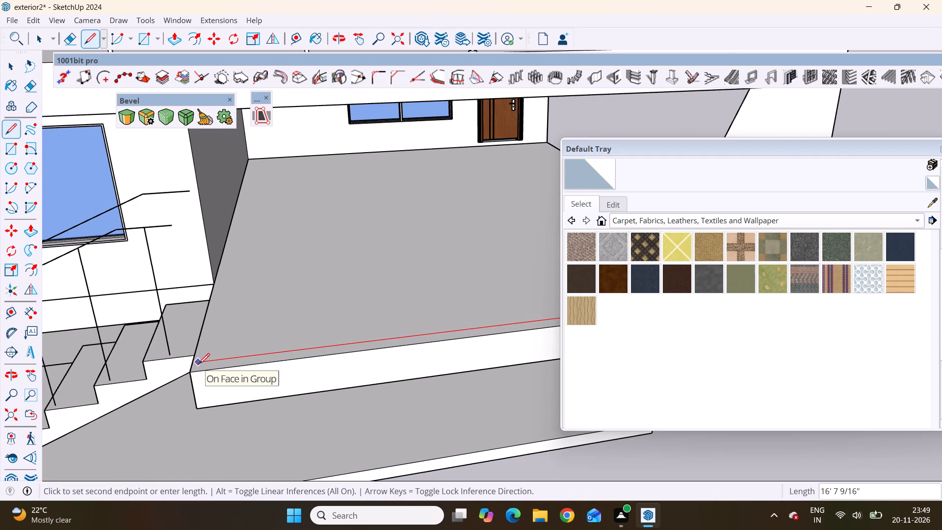
click(201, 365)
scroll(121, 335, down, 5)
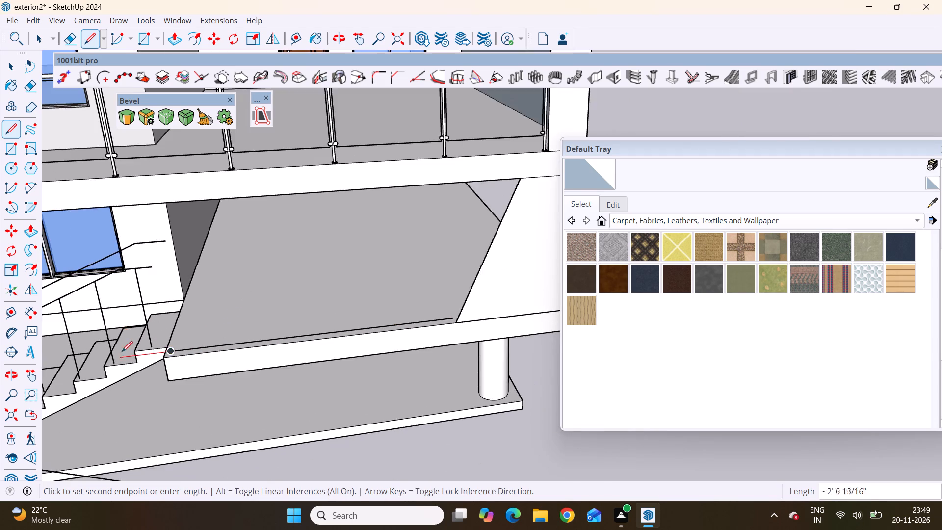
scroll(122, 352, down, 3)
key(space)
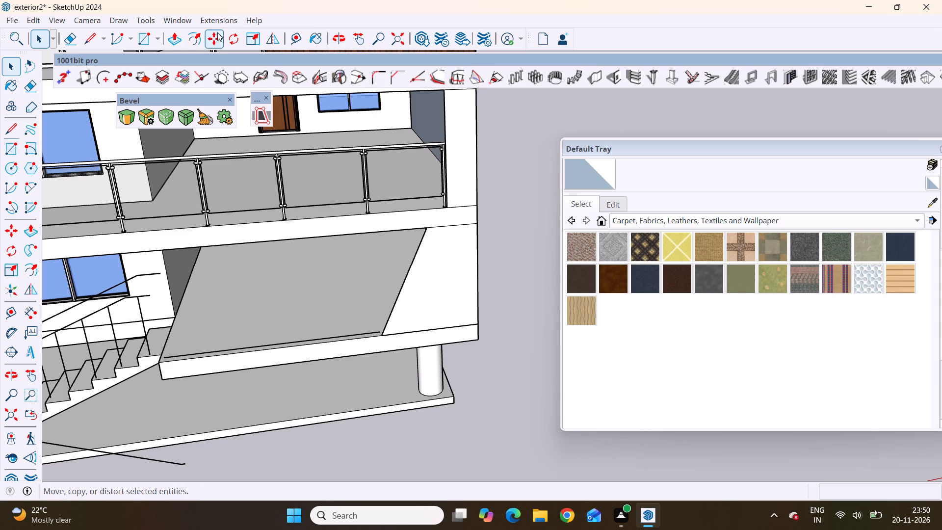
Start a 60" Type C MajRail railing on the lowest balcony's guide line, setting poles at the slanted-wall end and about 3' 4" along.
click(219, 20)
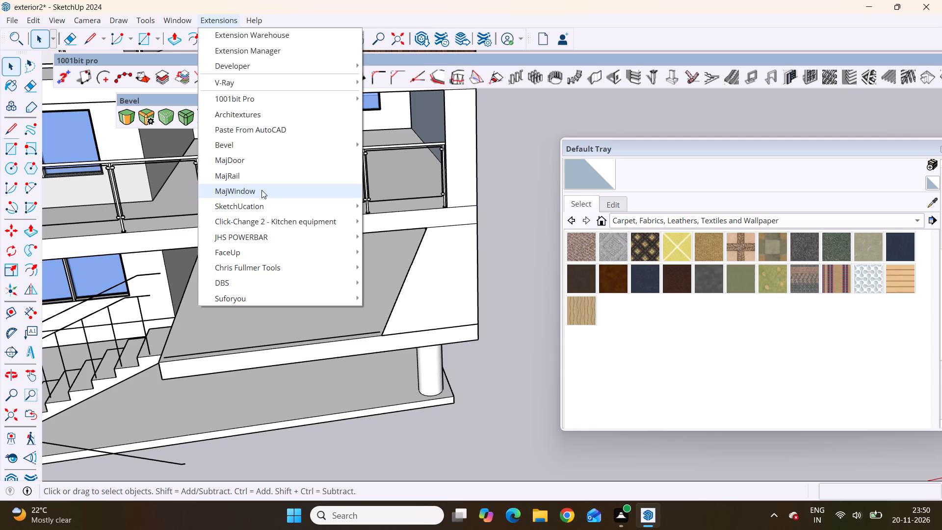
click(238, 176)
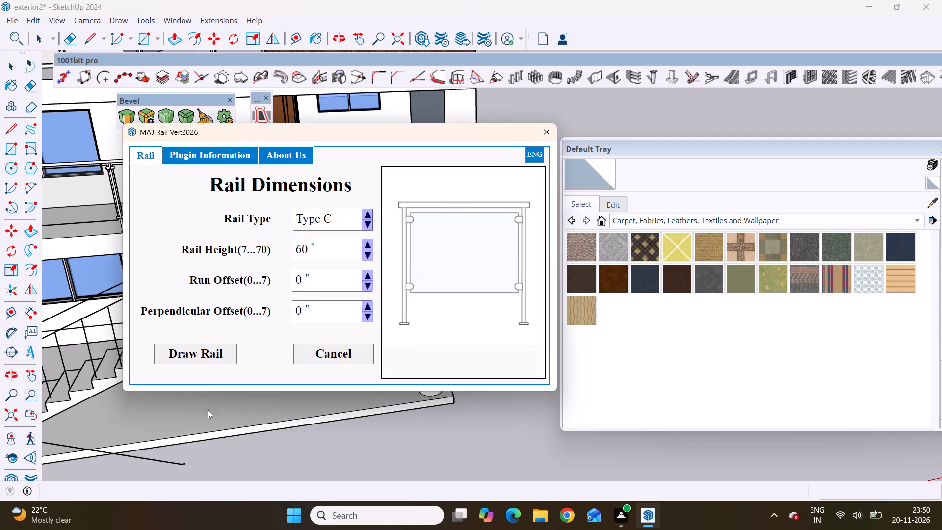
click(193, 352)
scroll(352, 241, down, 1)
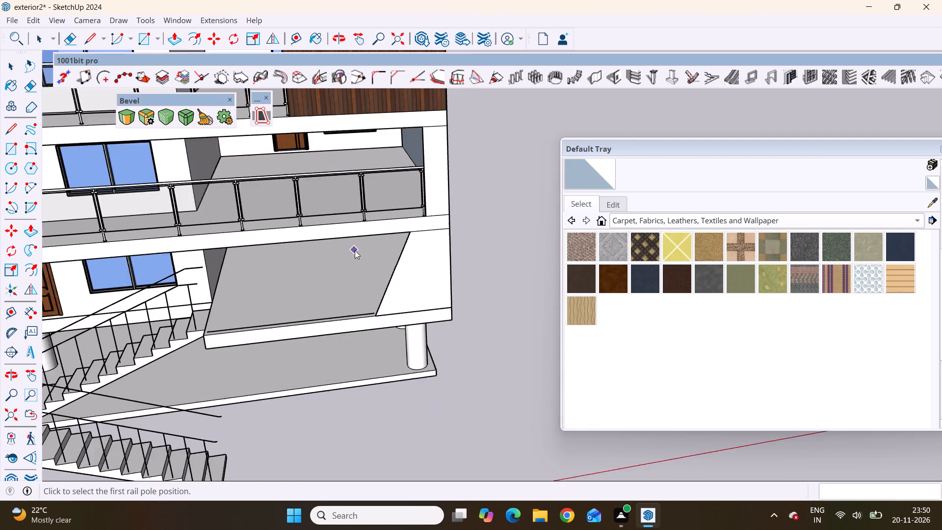
scroll(355, 250, down, 2)
middle_drag(335, 344, 371, 356)
scroll(417, 338, up, 4)
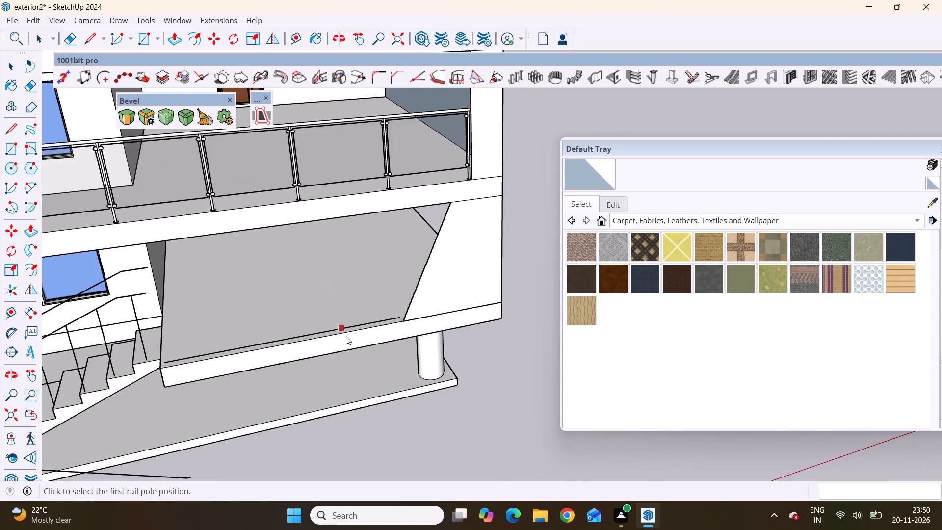
middle_drag(349, 345, 384, 369)
scroll(429, 360, up, 10)
scroll(448, 321, up, 5)
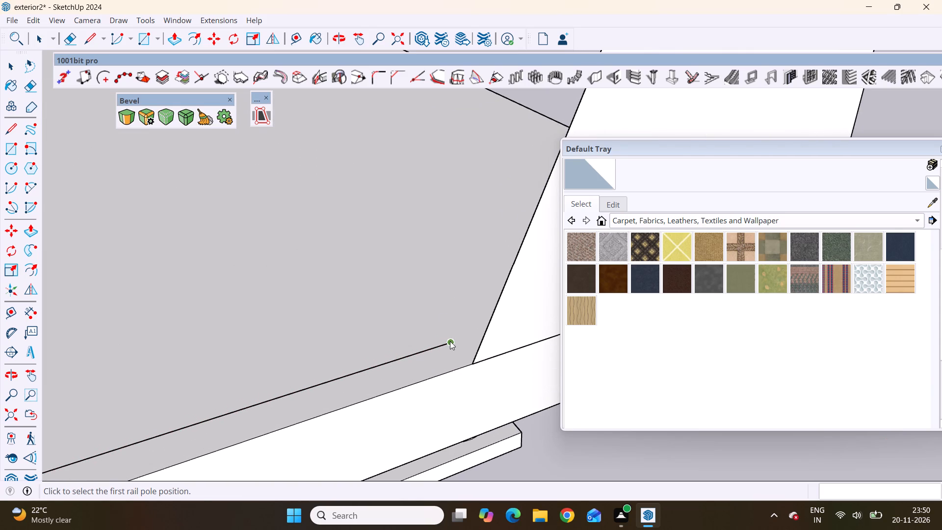
click(450, 341)
scroll(463, 290, down, 9)
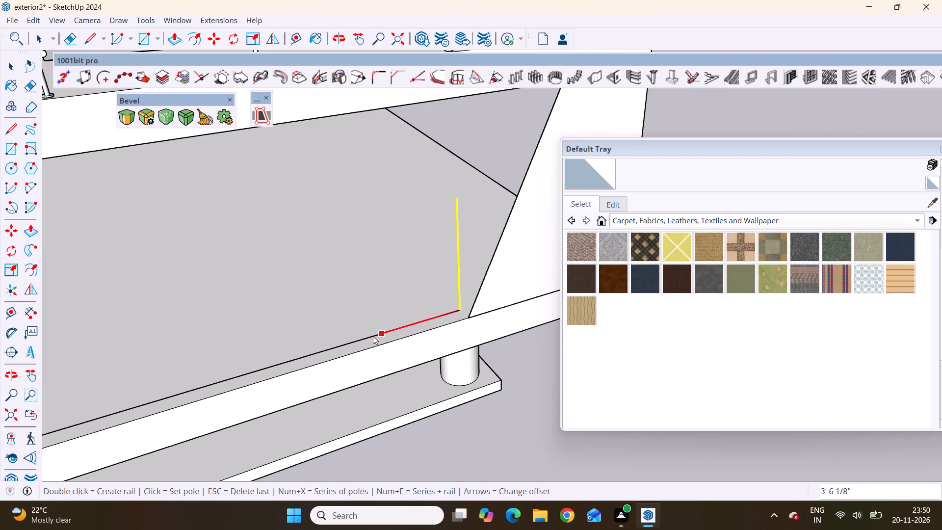
scroll(375, 334, up, 3)
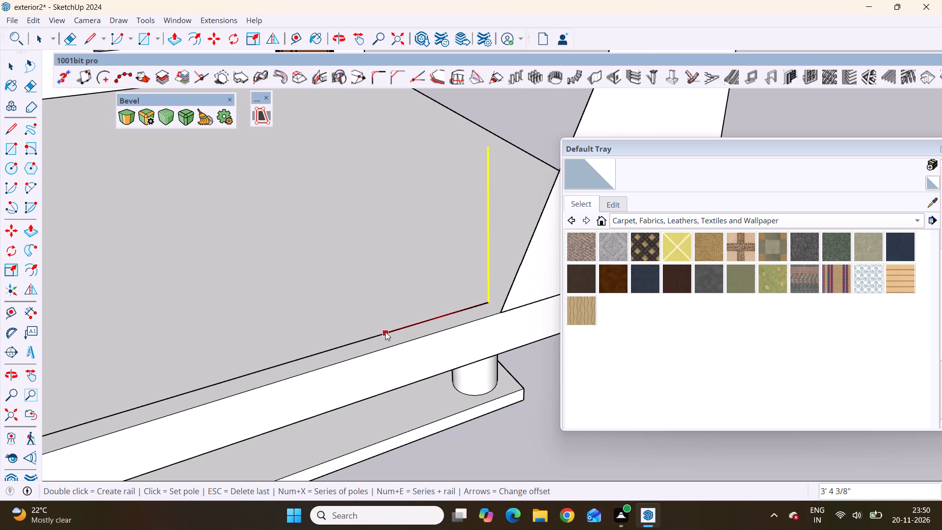
click(385, 332)
Set three more poles about 3' to 3' 8" apart along the guide line and finish the railing at its stair-side end.
scroll(387, 323, down, 7)
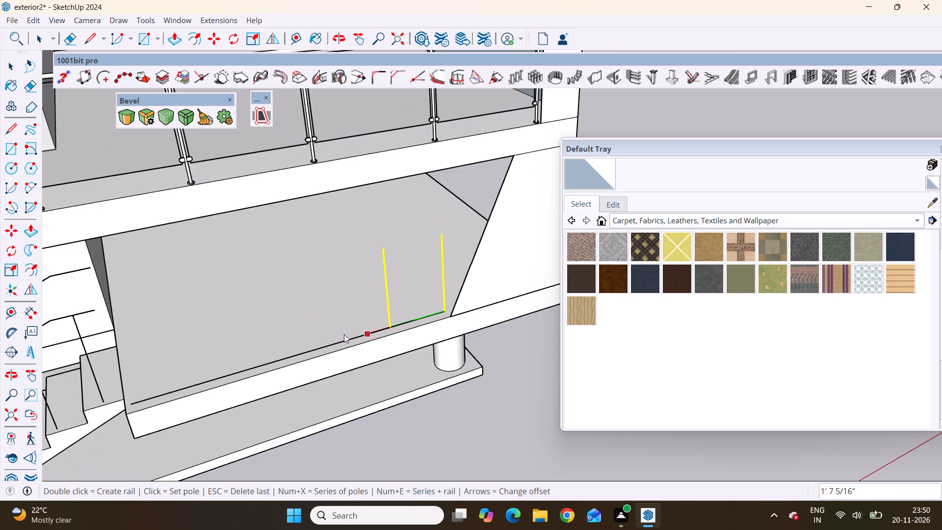
scroll(300, 342, up, 4)
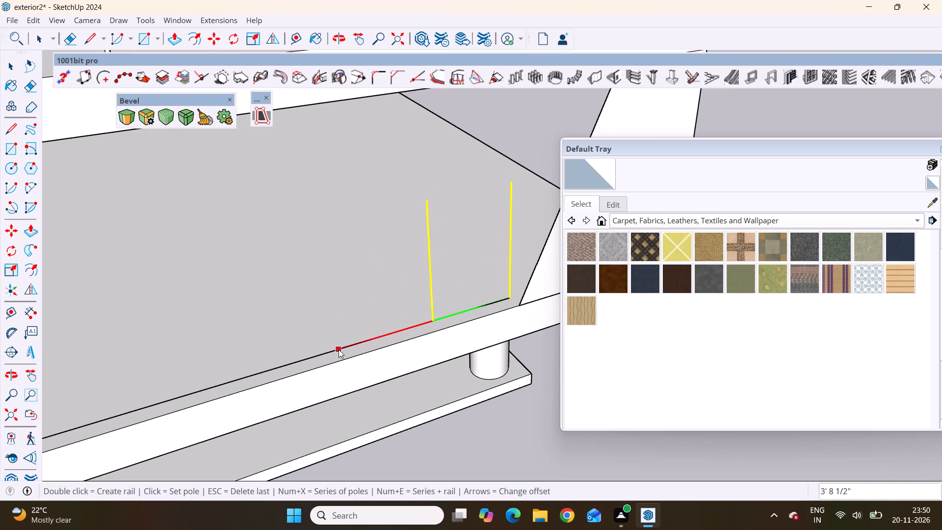
click(341, 348)
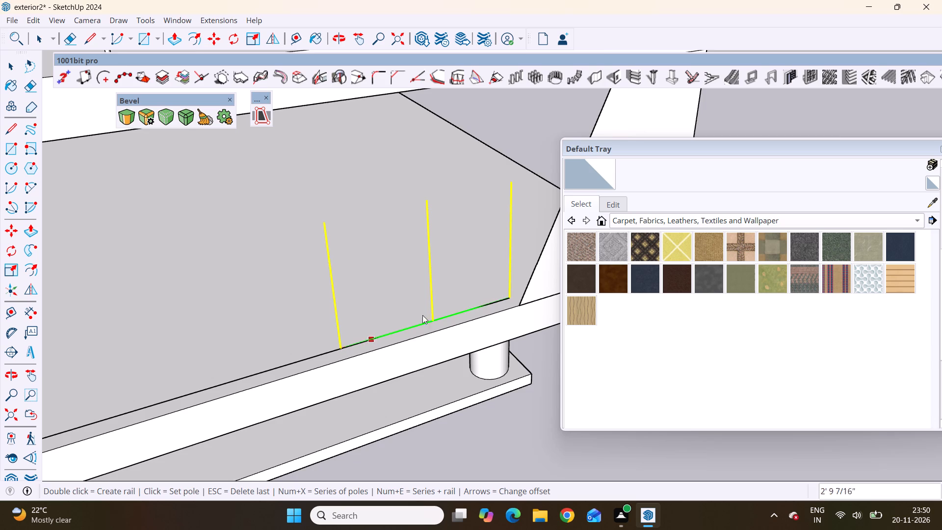
scroll(429, 308, down, 3)
scroll(286, 354, up, 3)
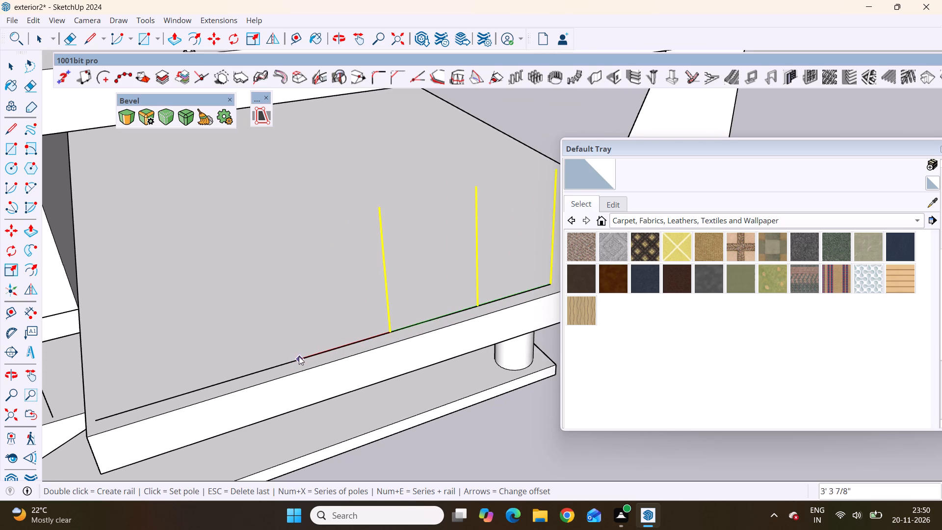
click(299, 361)
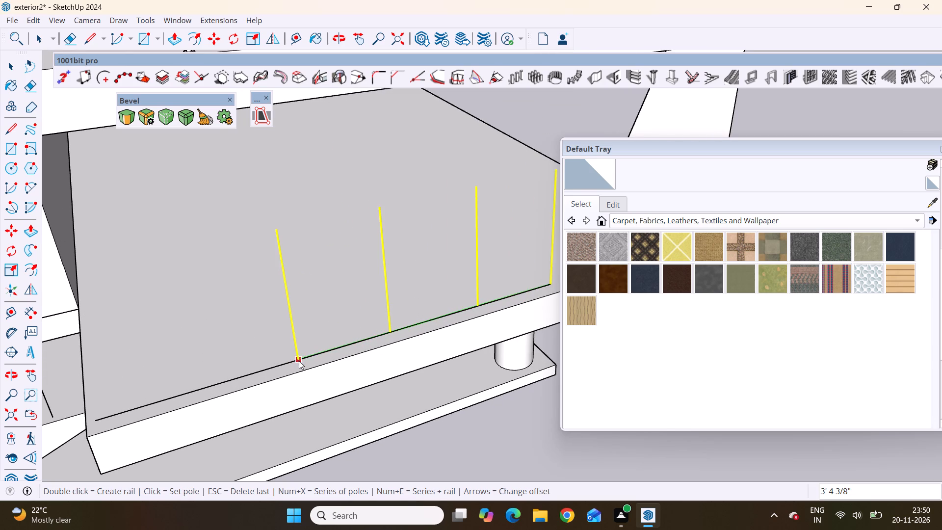
scroll(280, 344, down, 6)
scroll(325, 346, down, 1)
scroll(249, 368, up, 4)
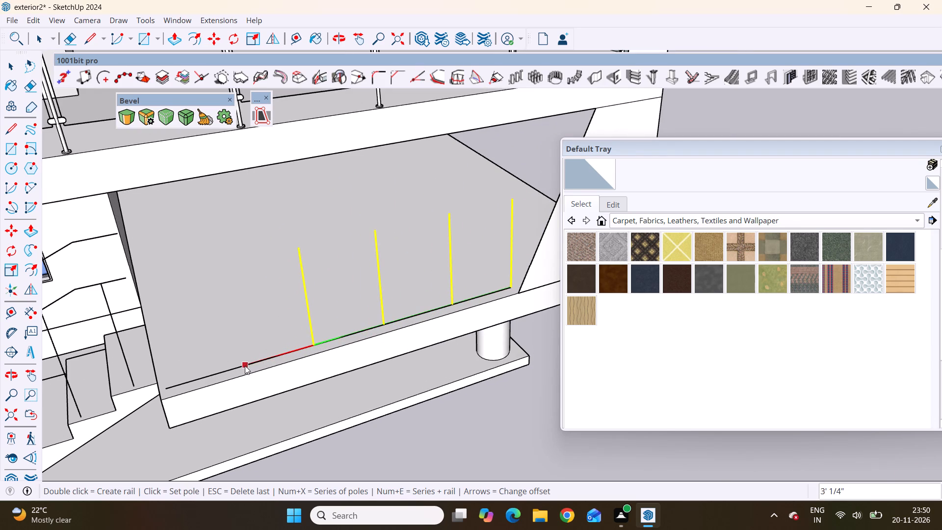
click(245, 366)
triple_click(164, 387)
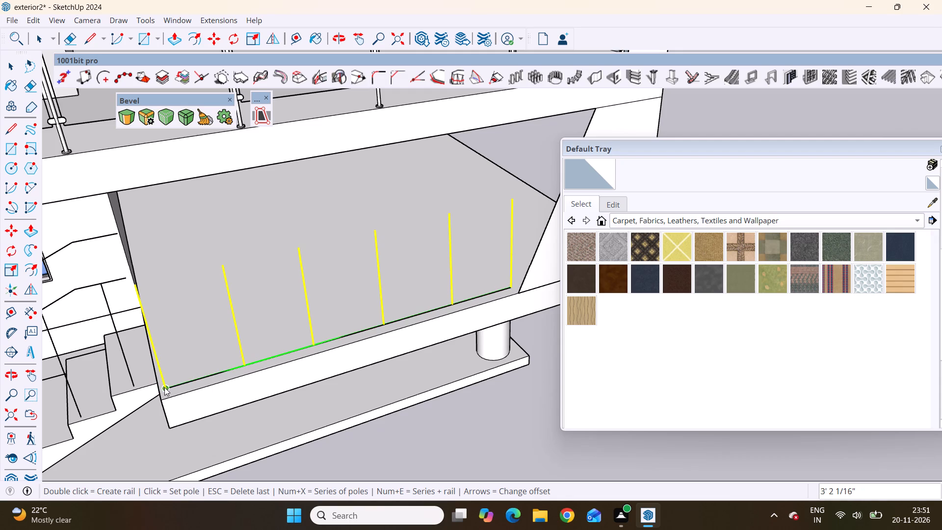
scroll(178, 307, down, 4)
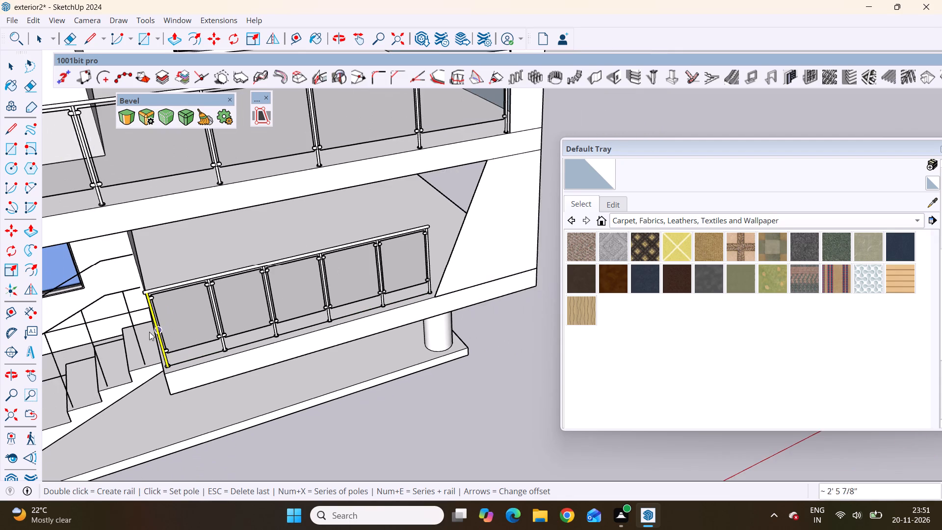
scroll(175, 365, down, 3)
key(space)
Examine the lowest balcony's new railing from several angles and compare the whole facade with the reference image.
scroll(293, 295, down, 3)
middle_drag(382, 308, 297, 297)
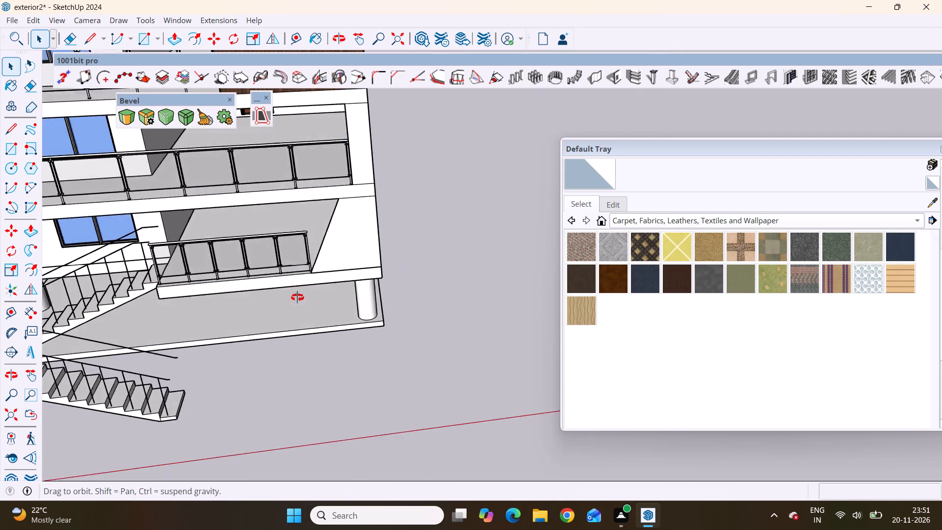
middle_drag(297, 297, 310, 261)
scroll(325, 261, down, 3)
middle_drag(291, 254, 305, 256)
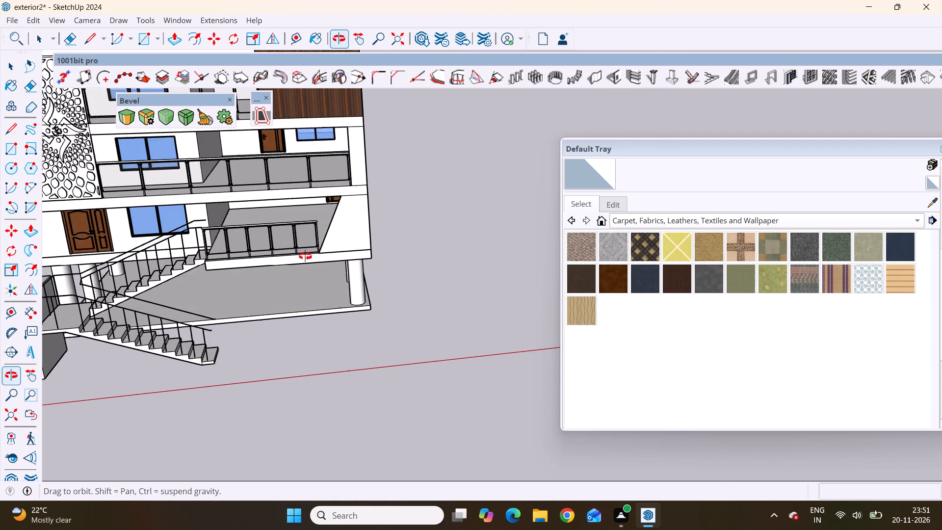
middle_drag(305, 256, 278, 261)
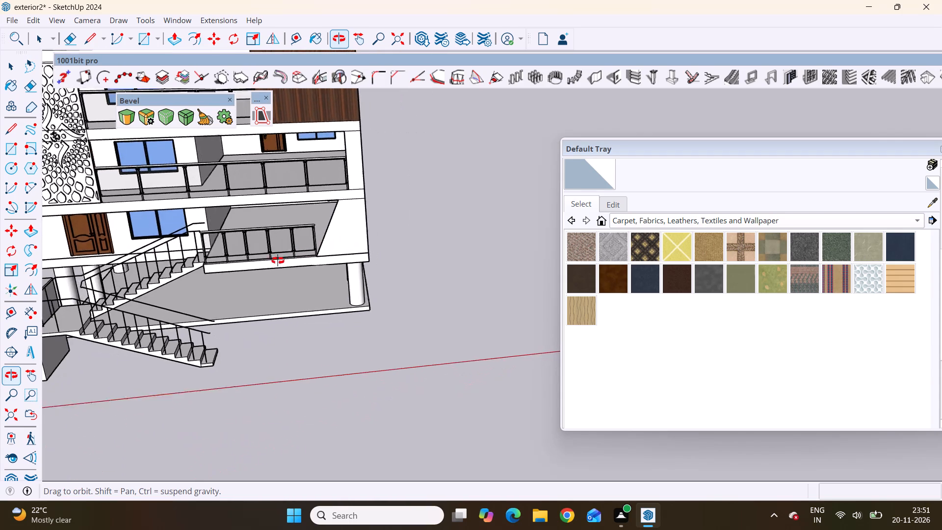
middle_drag(278, 261, 276, 261)
scroll(301, 261, up, 1)
scroll(323, 261, down, 12)
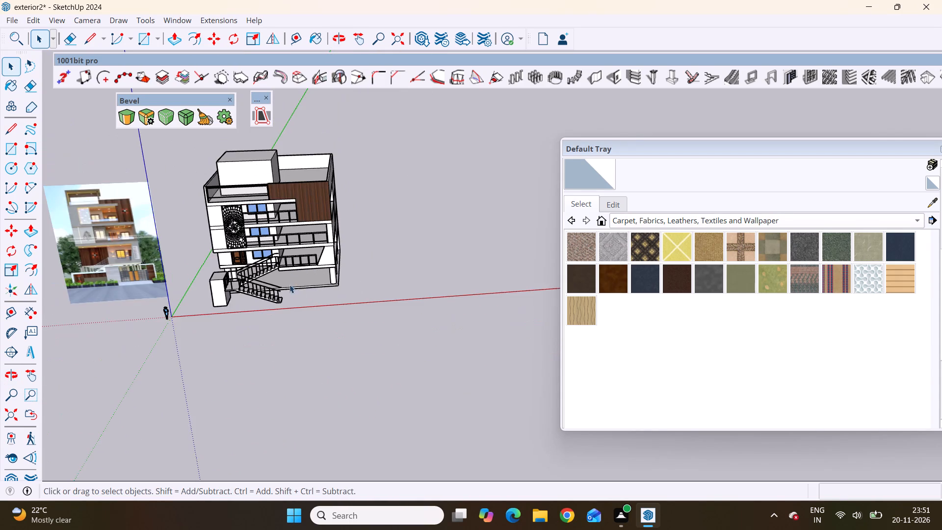
middle_drag(285, 279, 316, 221)
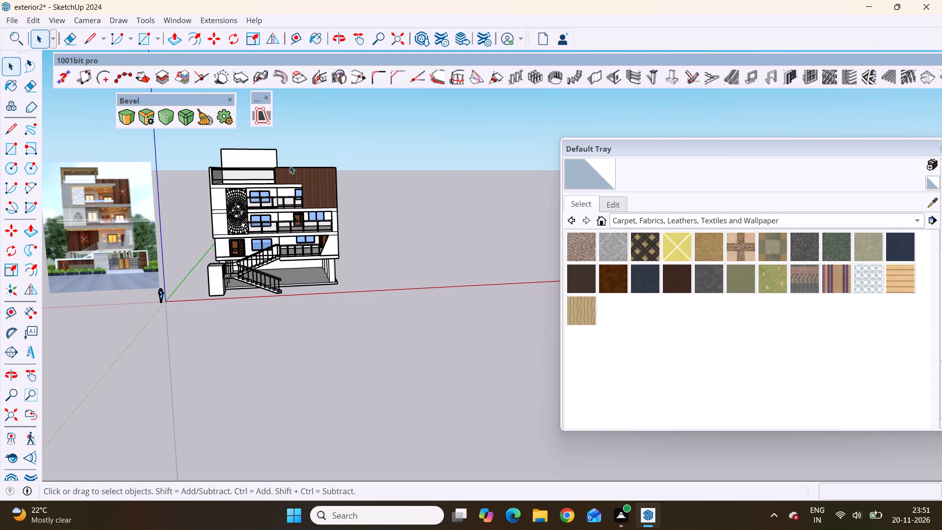
middle_drag(264, 182, 262, 213)
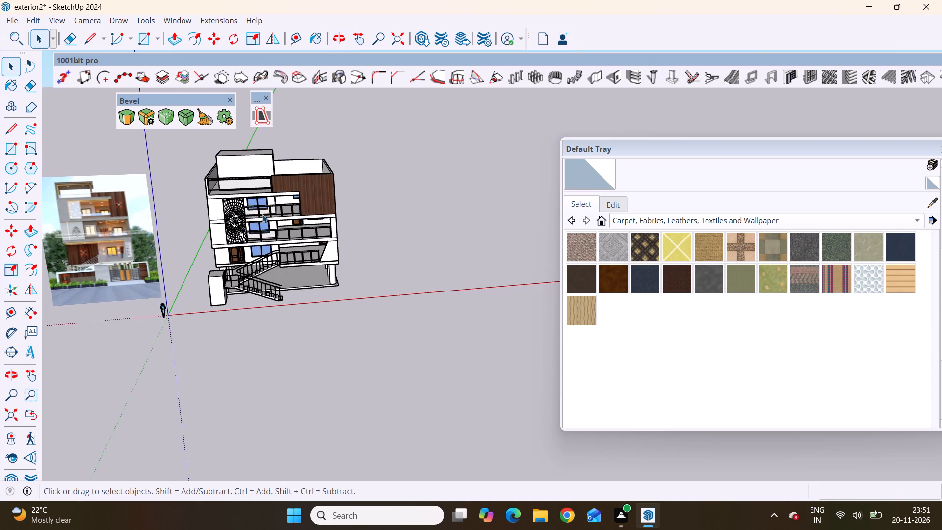
scroll(228, 160, up, 4)
middle_drag(269, 200, 262, 135)
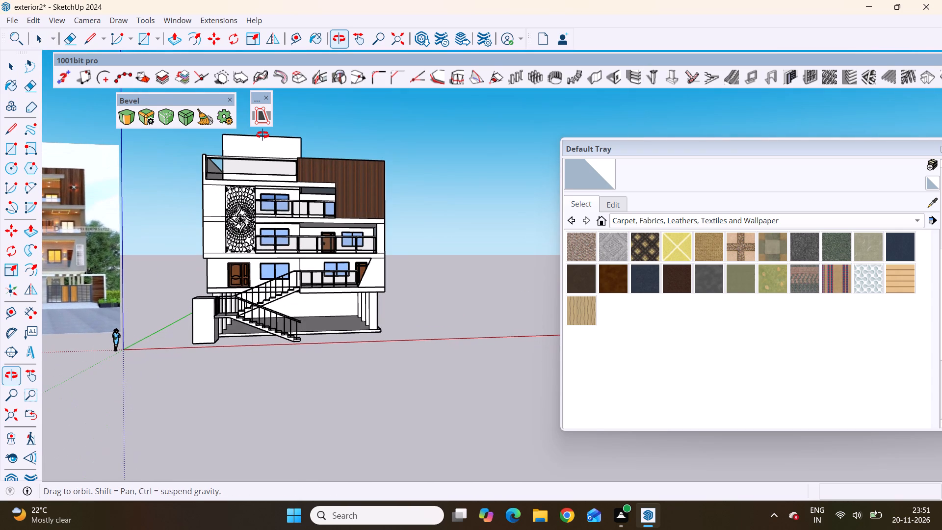
middle_drag(262, 135, 265, 152)
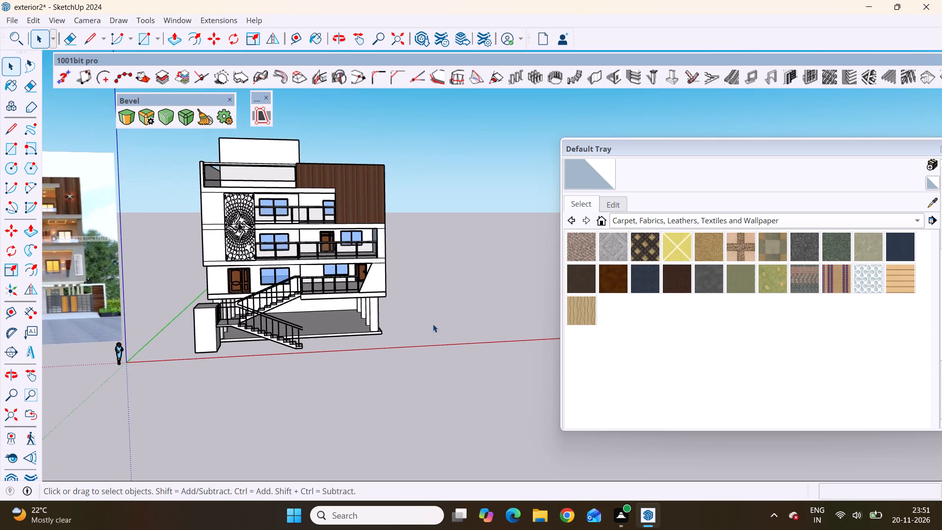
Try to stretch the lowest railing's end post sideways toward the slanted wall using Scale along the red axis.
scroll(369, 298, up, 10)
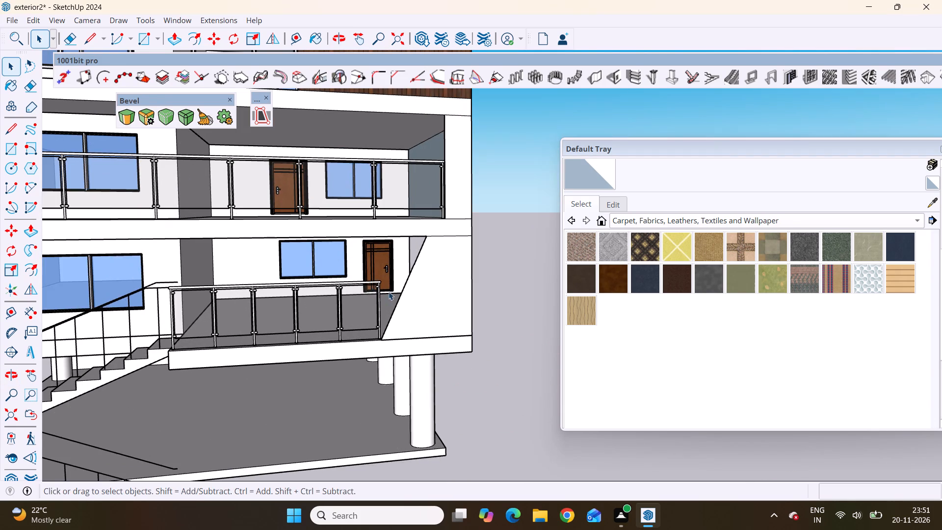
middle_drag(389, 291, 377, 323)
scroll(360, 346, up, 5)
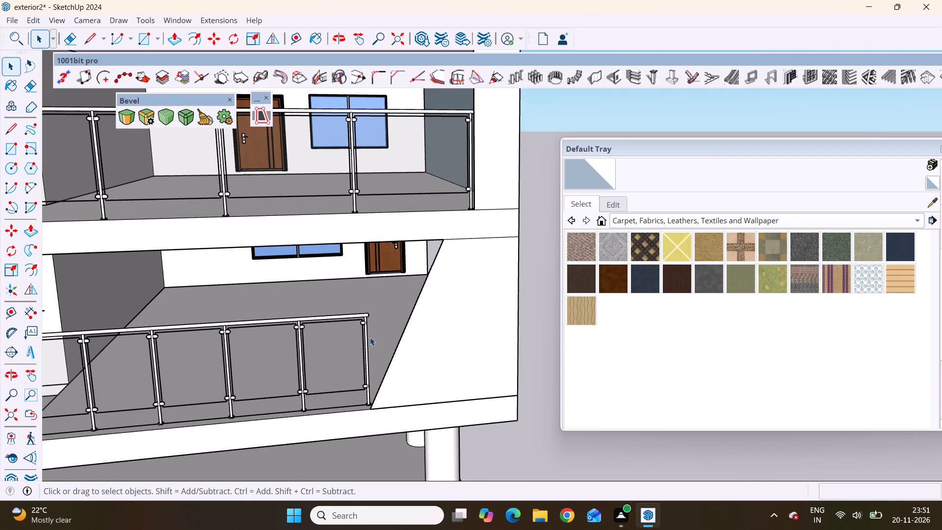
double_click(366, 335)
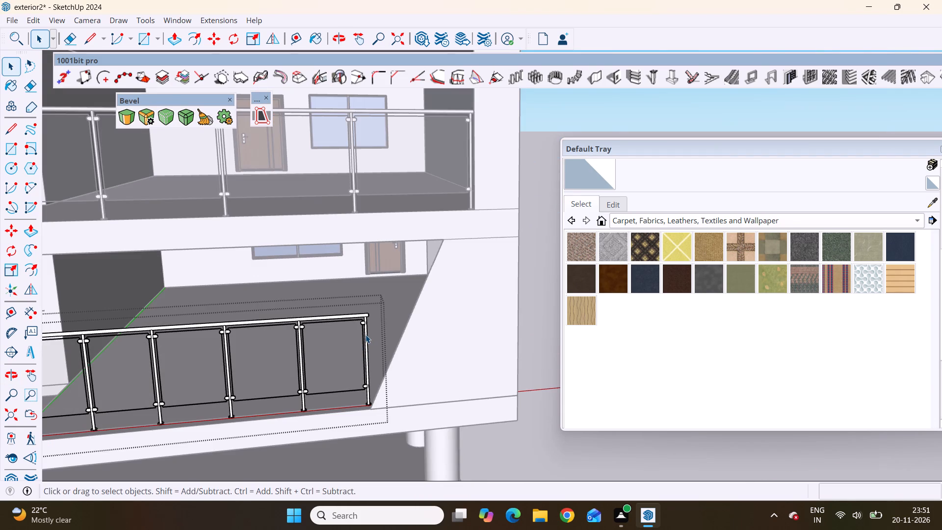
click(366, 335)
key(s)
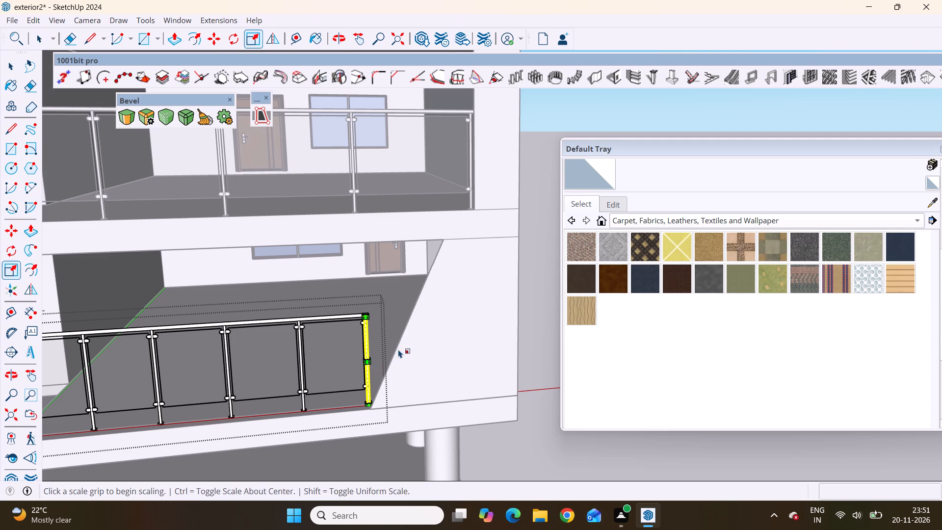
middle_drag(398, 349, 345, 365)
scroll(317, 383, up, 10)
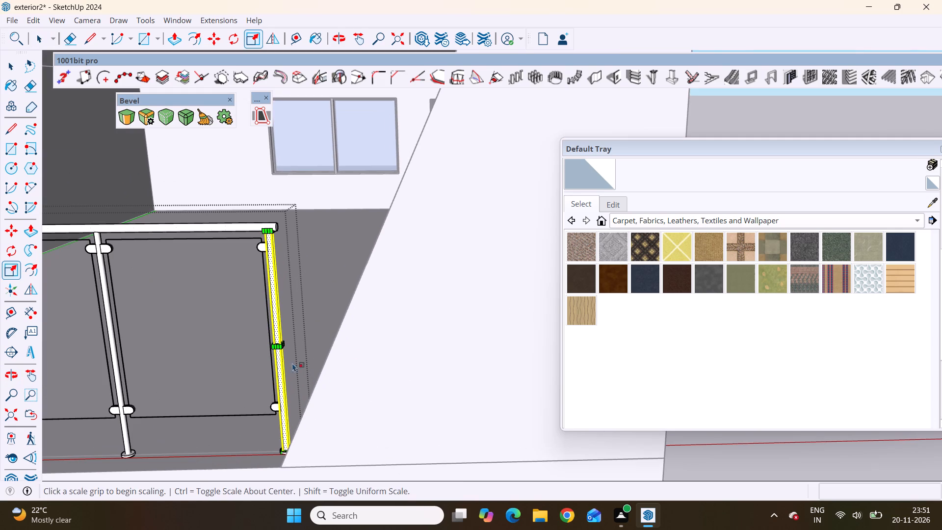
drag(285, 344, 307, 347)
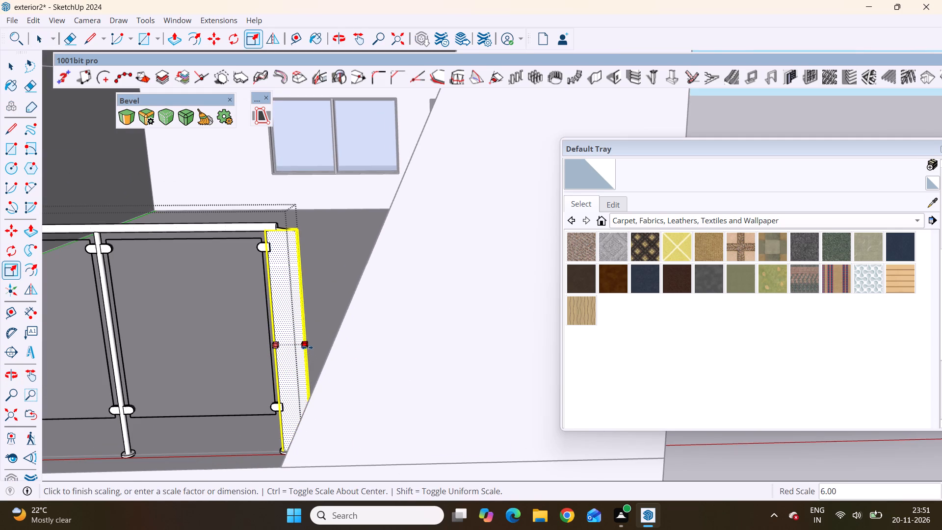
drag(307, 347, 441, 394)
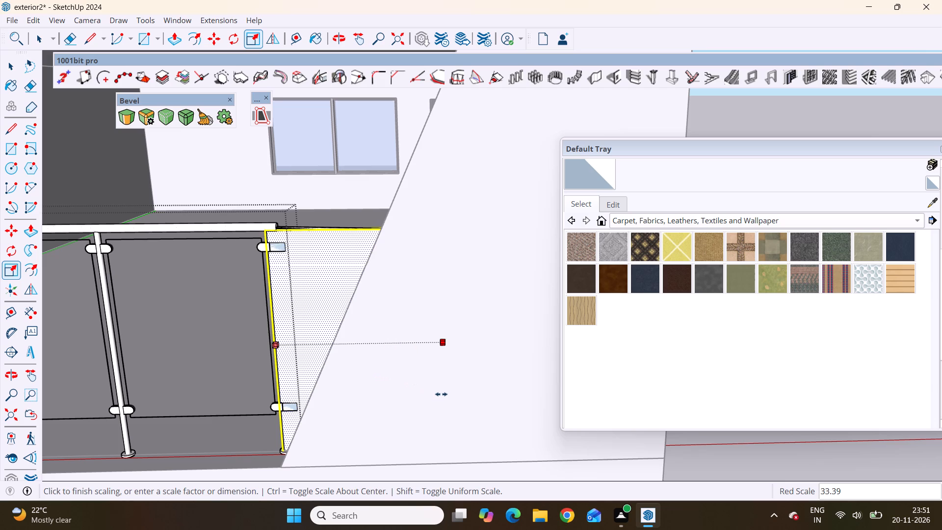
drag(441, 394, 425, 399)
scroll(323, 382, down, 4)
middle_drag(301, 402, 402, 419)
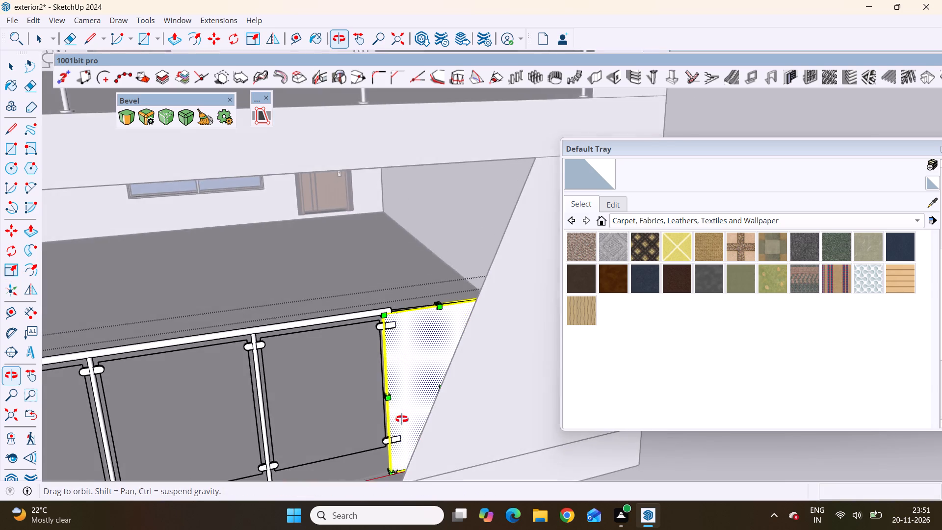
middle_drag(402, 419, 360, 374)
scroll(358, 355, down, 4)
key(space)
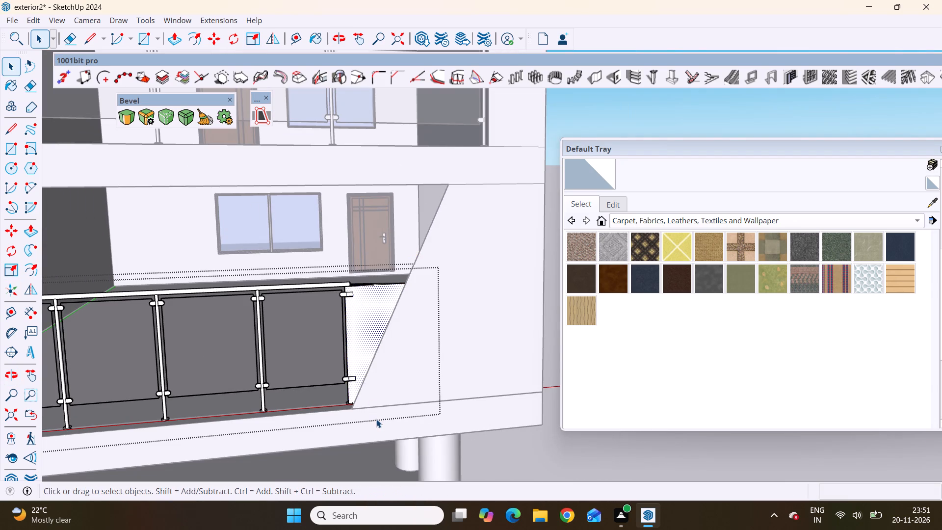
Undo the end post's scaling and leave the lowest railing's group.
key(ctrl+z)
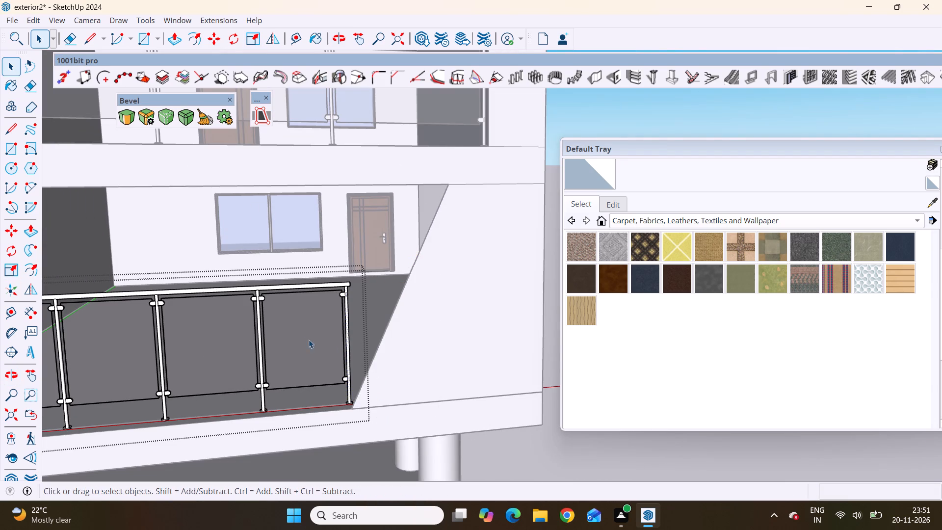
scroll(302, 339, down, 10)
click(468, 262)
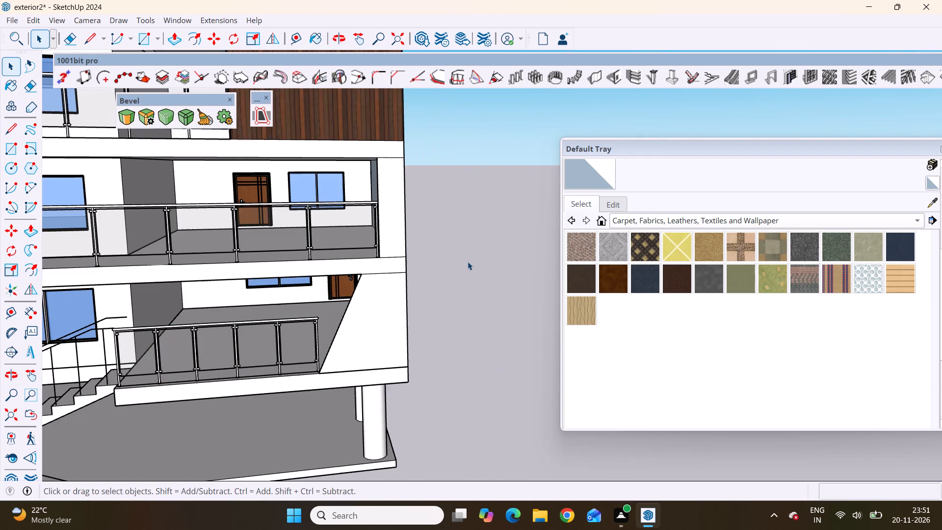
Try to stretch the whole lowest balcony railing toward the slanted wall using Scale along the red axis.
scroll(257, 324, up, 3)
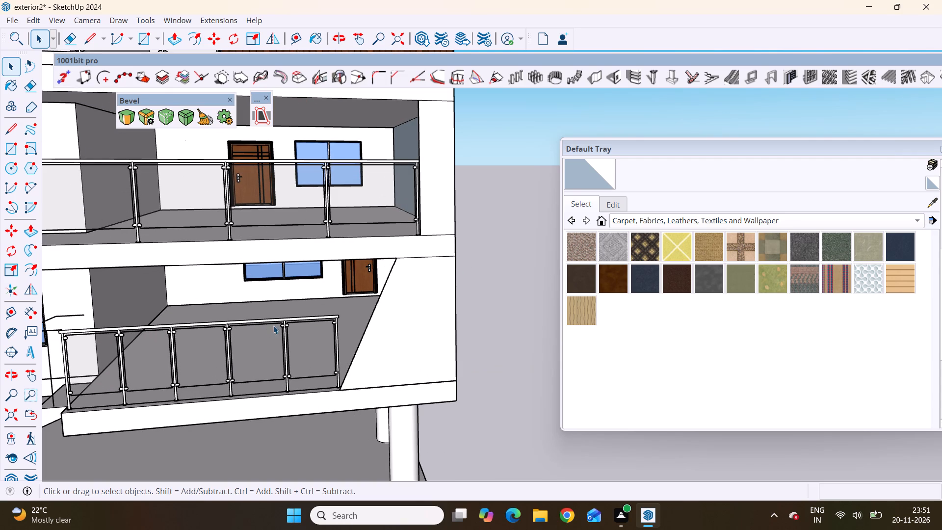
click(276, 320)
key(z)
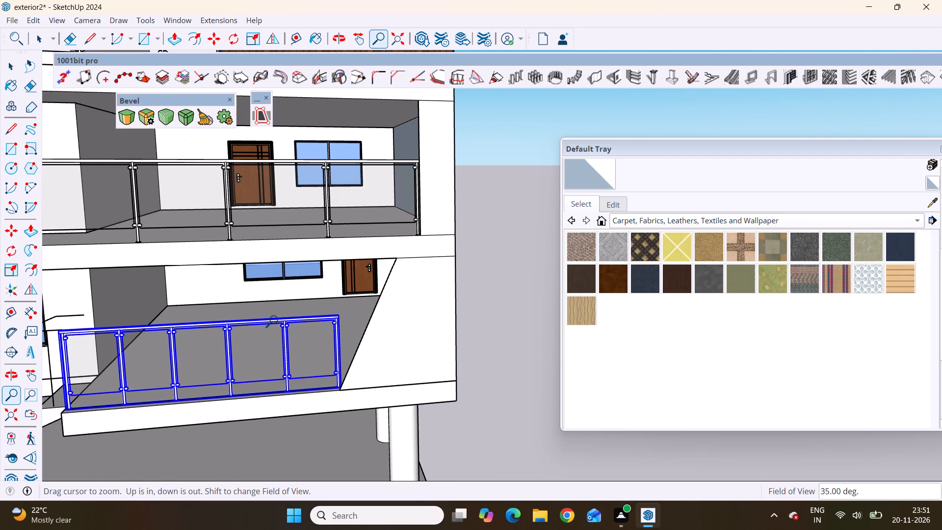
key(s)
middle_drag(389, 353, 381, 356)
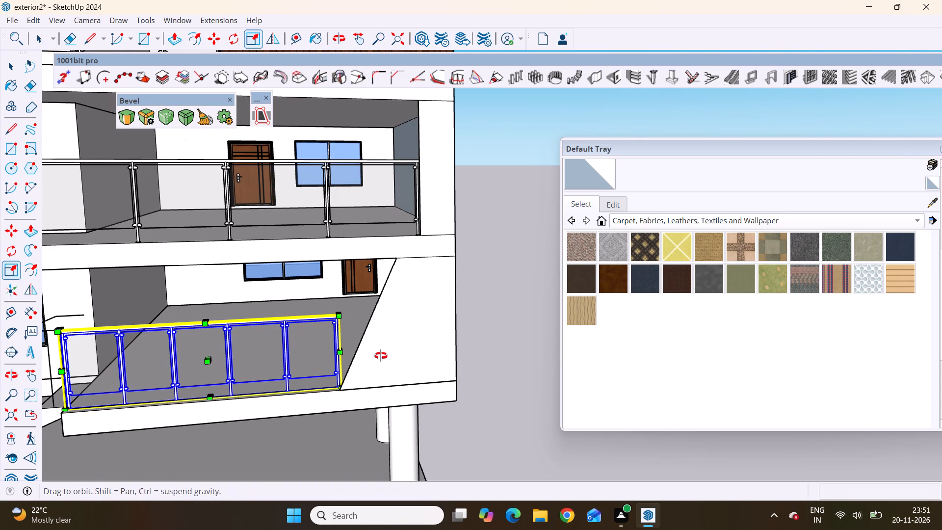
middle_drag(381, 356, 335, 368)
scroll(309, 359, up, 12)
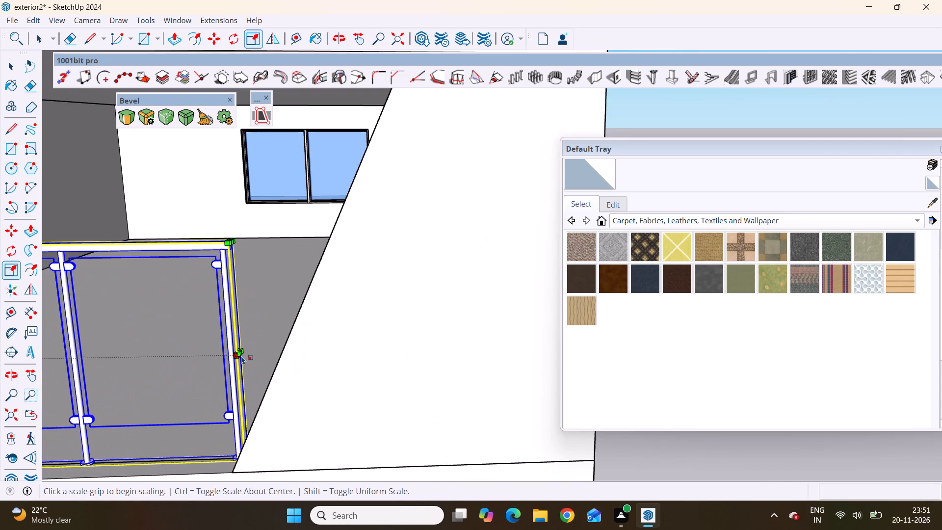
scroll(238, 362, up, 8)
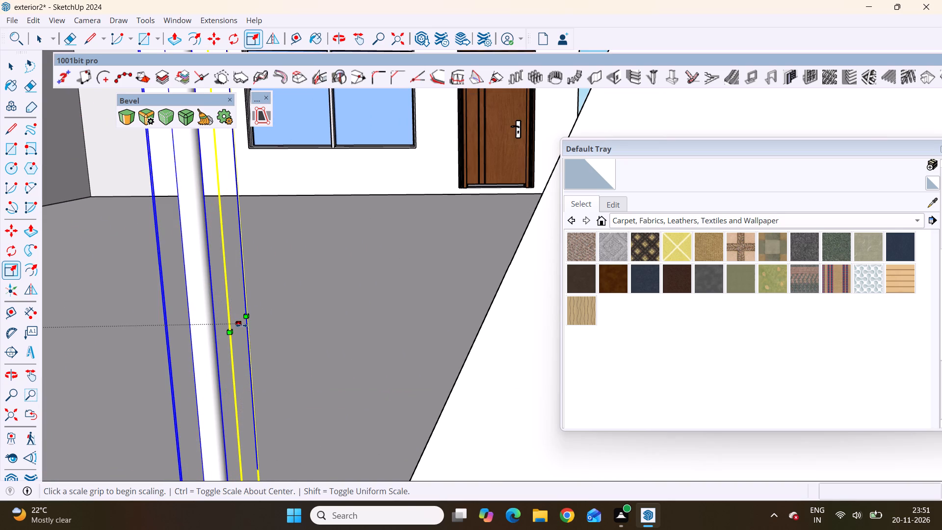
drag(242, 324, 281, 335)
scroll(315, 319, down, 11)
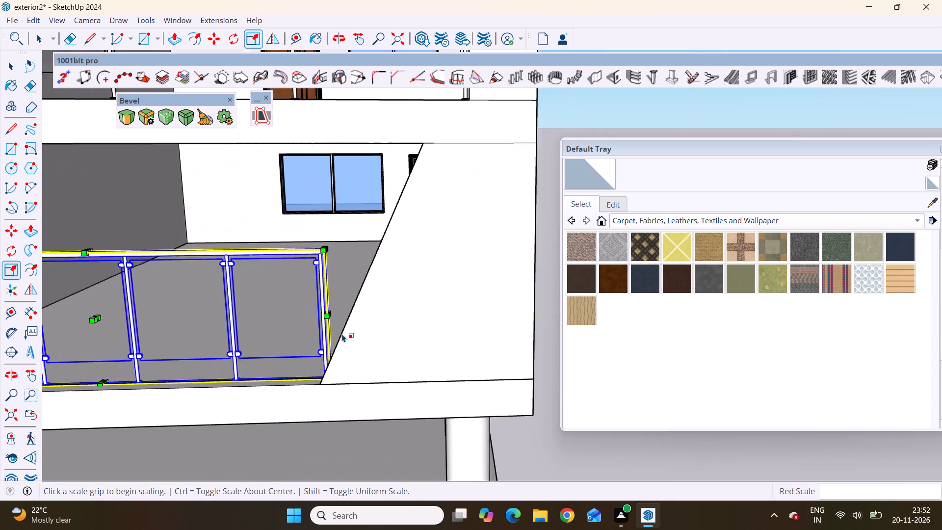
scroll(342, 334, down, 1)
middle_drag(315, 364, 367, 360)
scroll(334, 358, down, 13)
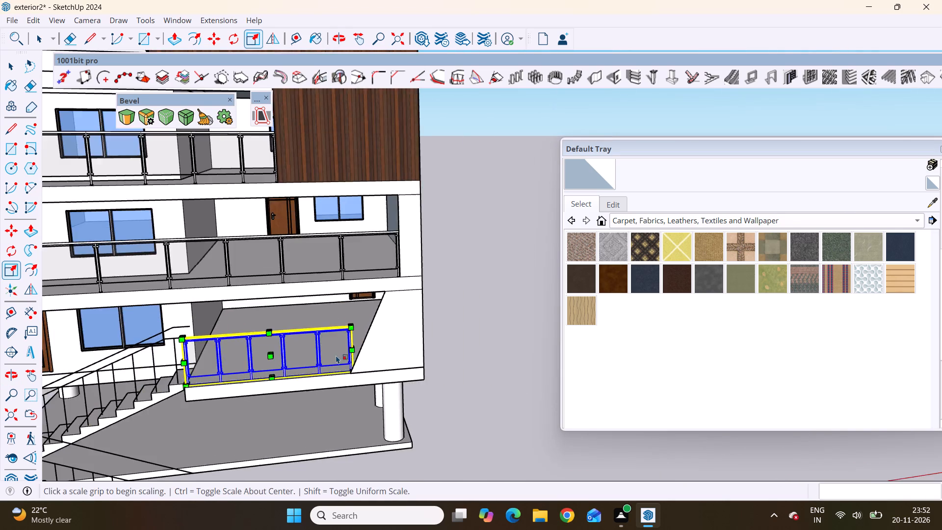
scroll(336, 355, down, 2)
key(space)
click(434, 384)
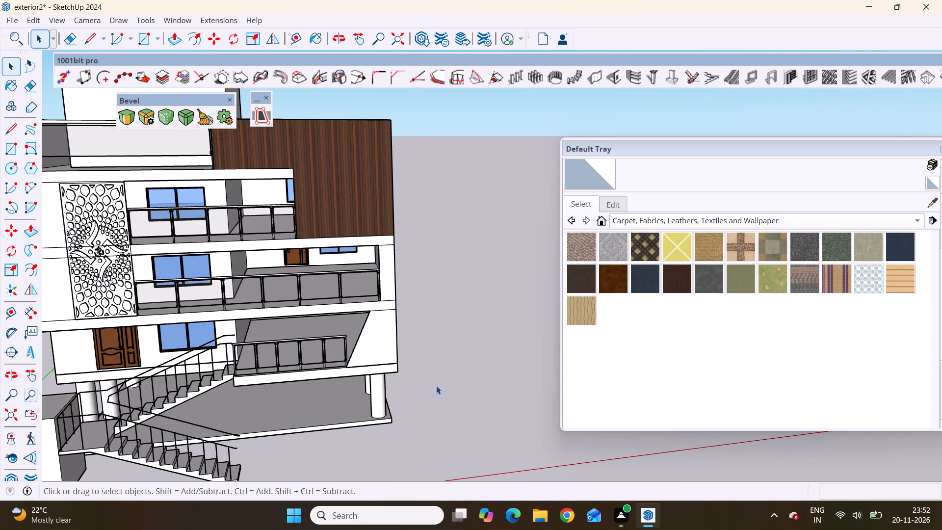
Push/Pull the end face of the lowest railing's top handrail about 2' to the slanted wall and leave the group.
scroll(402, 374, down, 8)
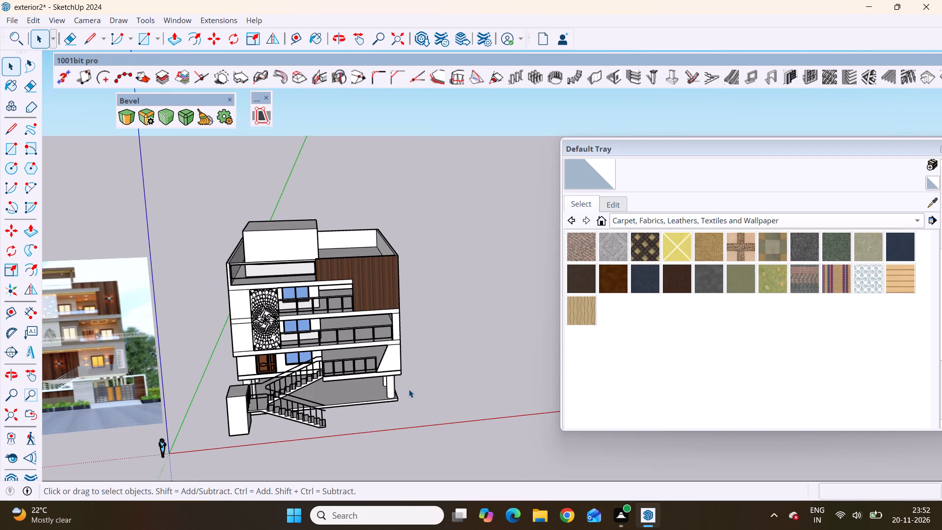
middle_drag(368, 379, 366, 347)
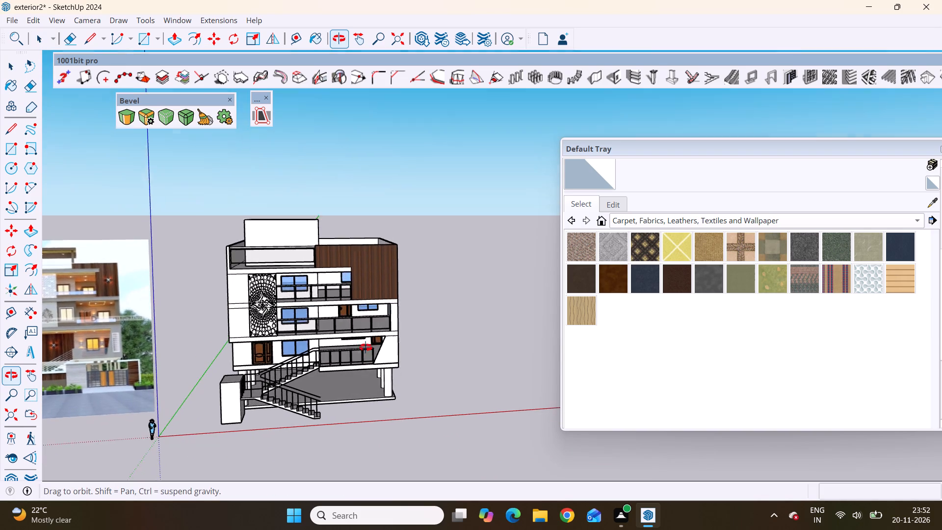
middle_drag(366, 347, 366, 344)
scroll(366, 344, up, 10)
middle_drag(407, 352, 362, 367)
scroll(359, 368, up, 9)
middle_drag(352, 367, 293, 388)
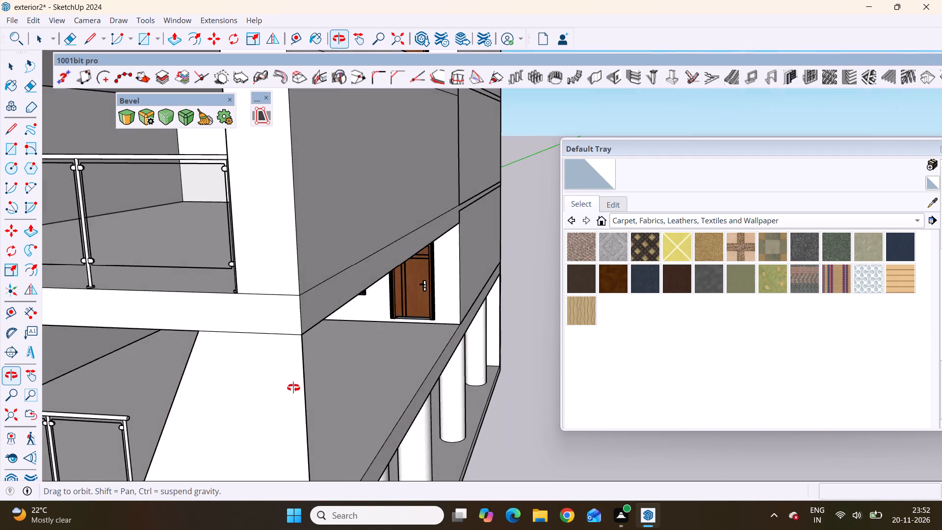
middle_drag(293, 388, 317, 392)
scroll(214, 463, up, 9)
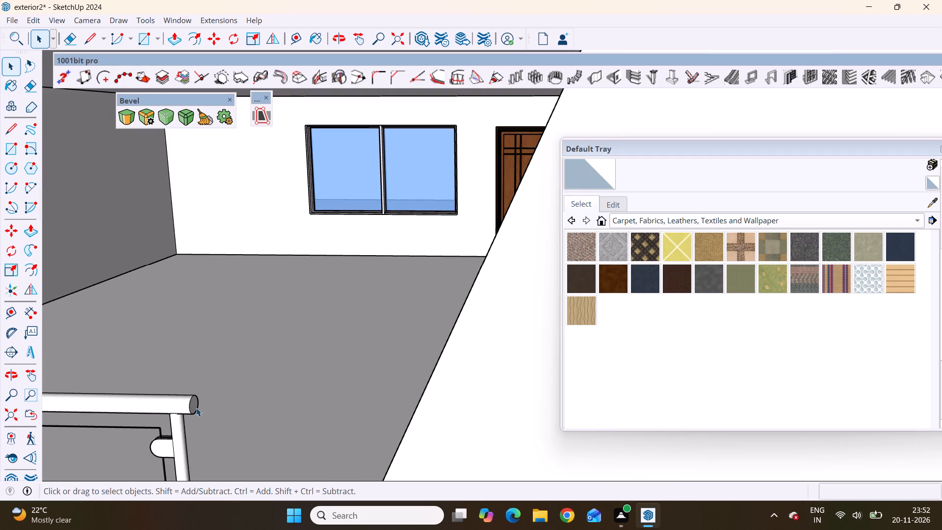
click(193, 403)
double_click(193, 404)
click(193, 405)
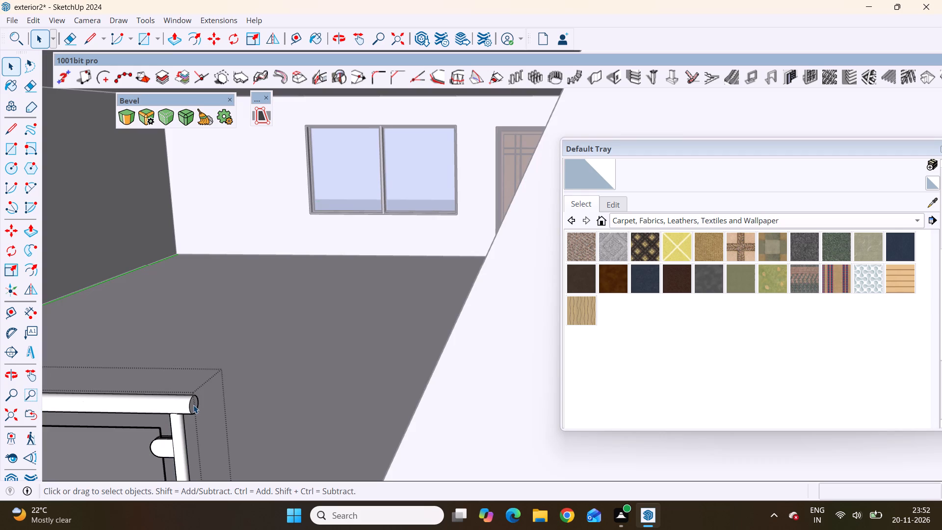
scroll(193, 405, up, 9)
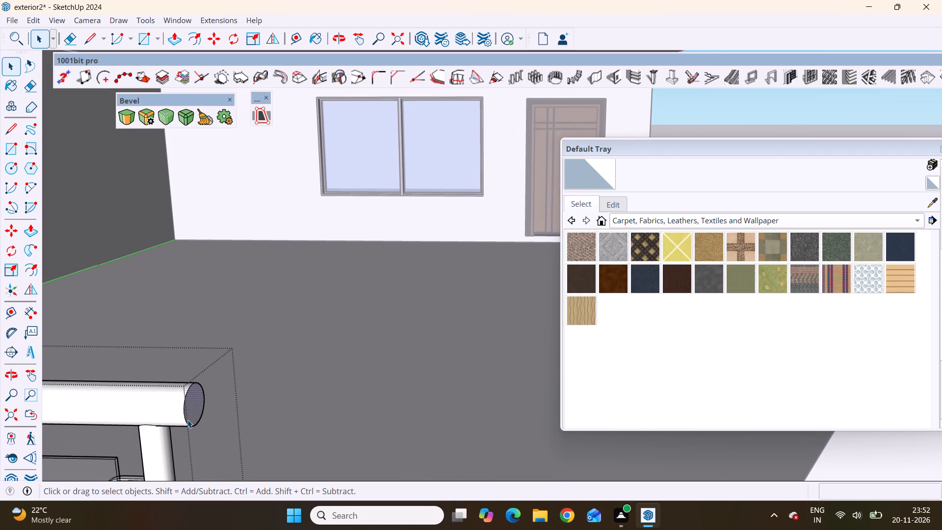
key(p)
click(197, 402)
scroll(333, 404, down, 11)
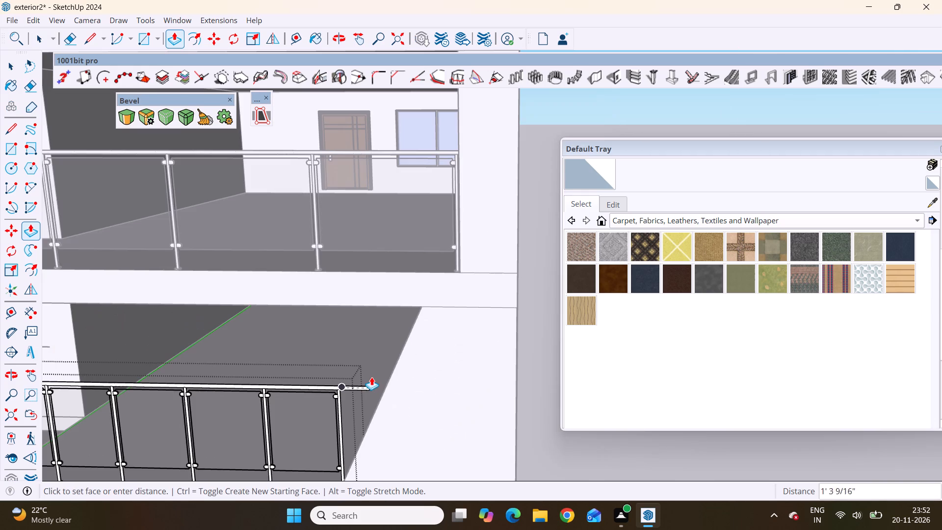
click(386, 405)
scroll(402, 399, down, 5)
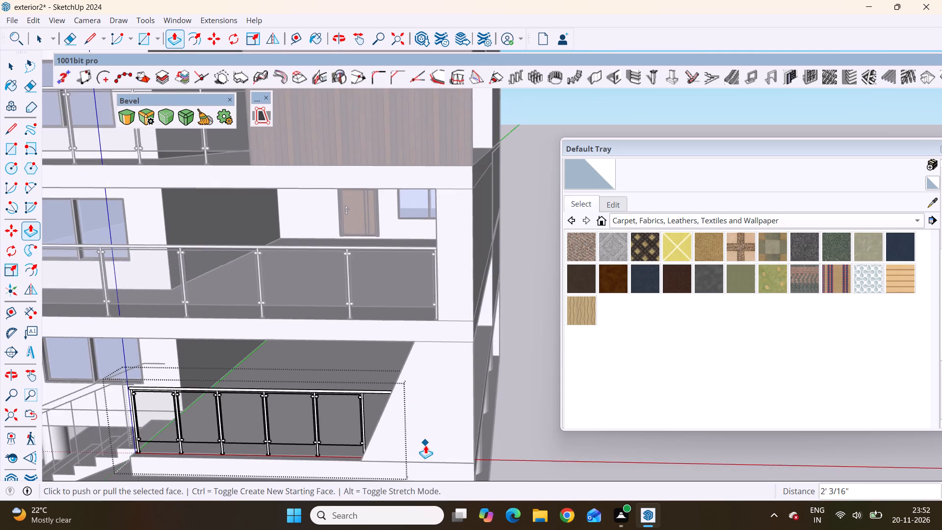
middle_drag(425, 445, 443, 432)
scroll(366, 405, down, 6)
key(space)
click(492, 399)
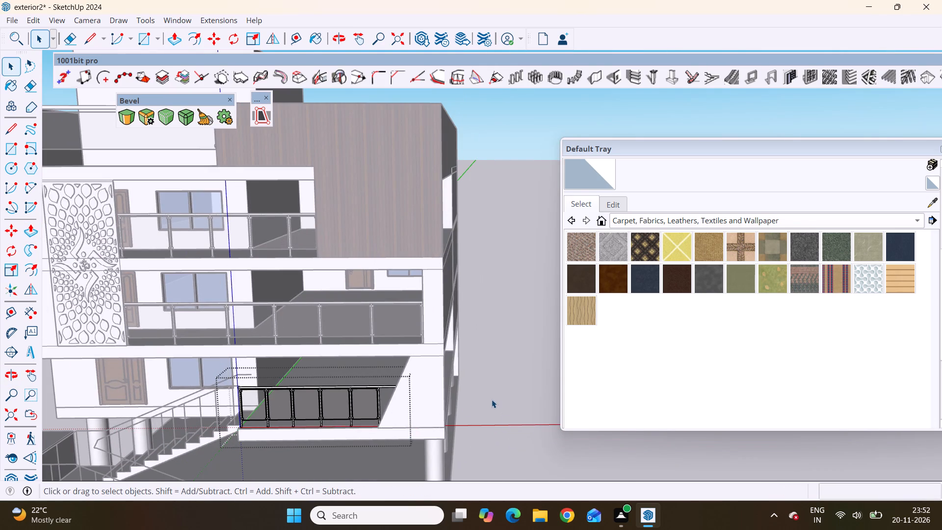
Review the facade with the extended handrail and examine the rooftop frame and upper floors in the reference image.
scroll(379, 419, down, 3)
middle_drag(406, 428, 446, 416)
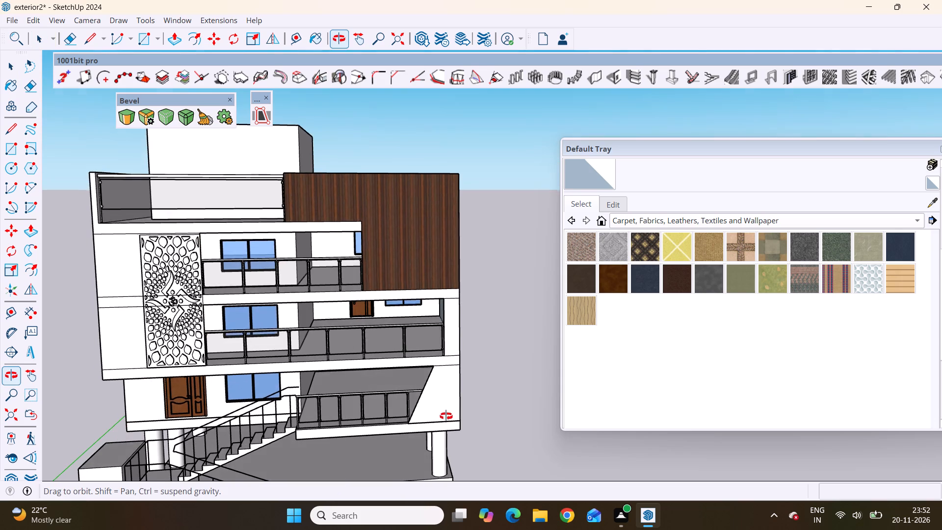
middle_drag(446, 416, 445, 416)
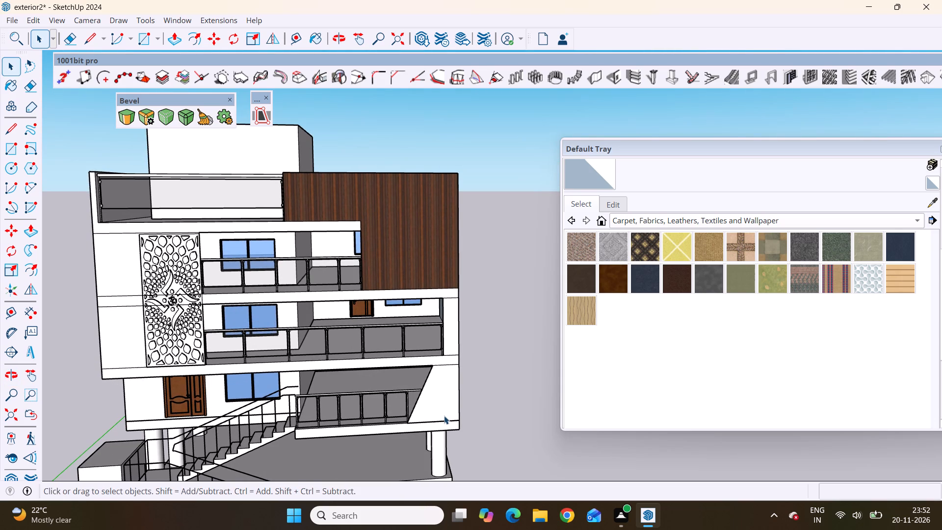
scroll(551, 362, down, 3)
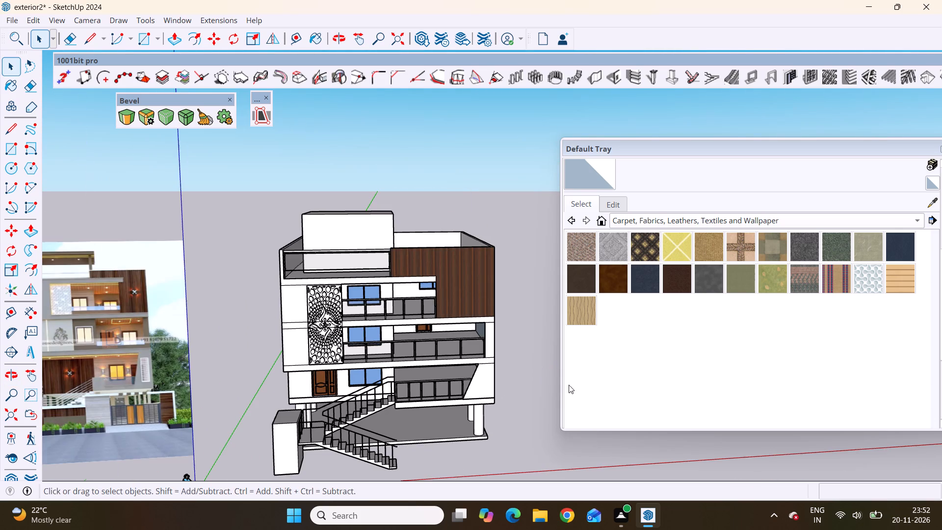
scroll(569, 385, down, 4)
scroll(463, 357, down, 4)
middle_drag(401, 301, 397, 291)
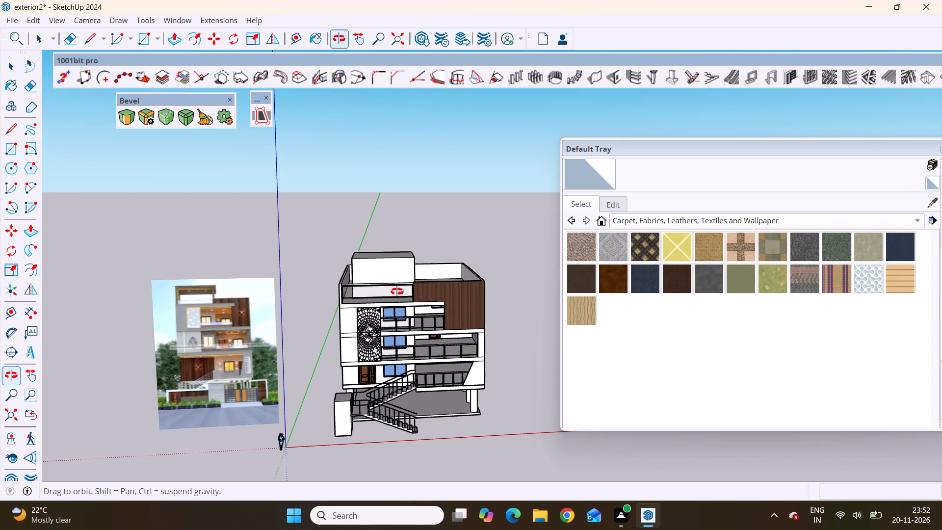
middle_drag(397, 291, 401, 277)
scroll(139, 282, up, 6)
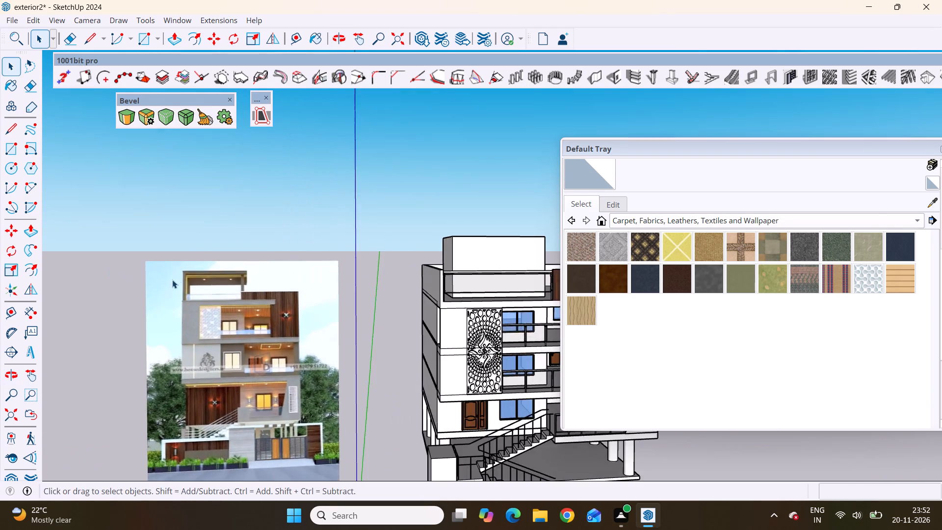
scroll(172, 280, up, 15)
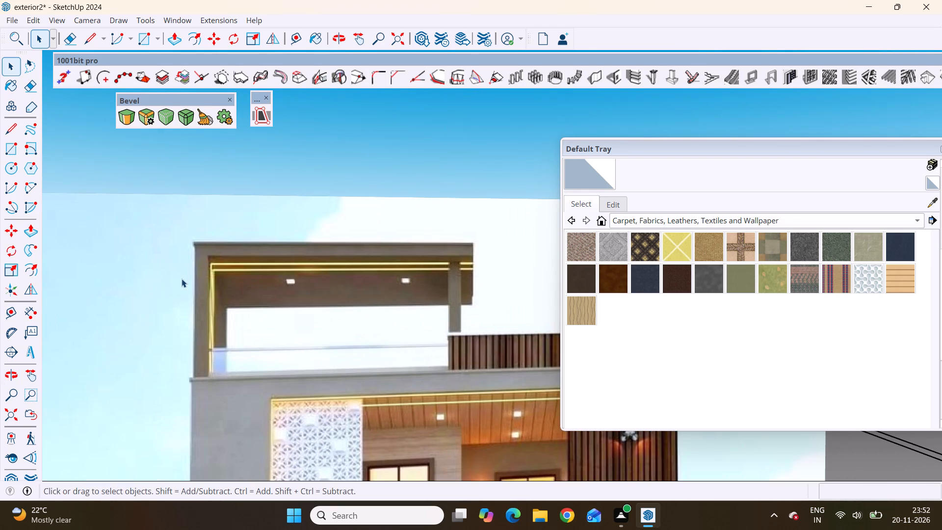
scroll(182, 279, down, 5)
middle_drag(244, 307, 250, 396)
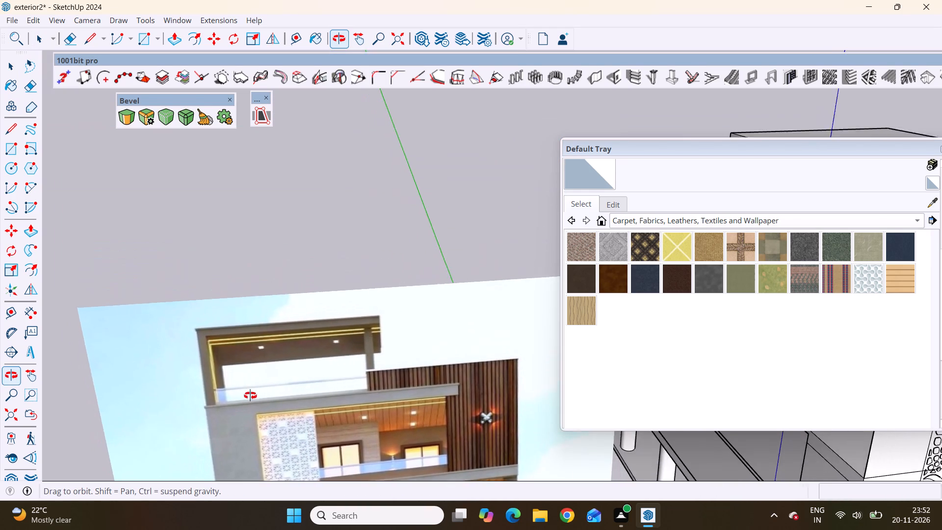
middle_drag(250, 396, 222, 357)
scroll(222, 357, down, 1)
scroll(165, 375, down, 5)
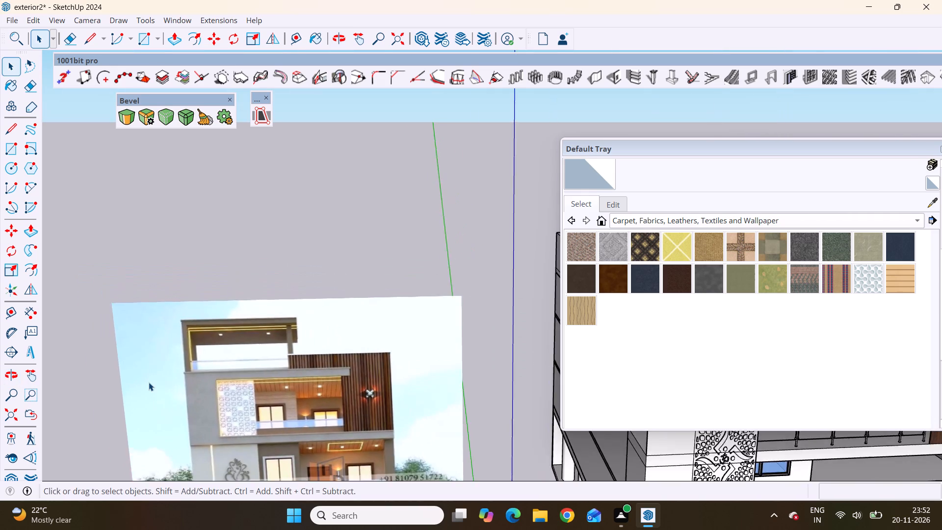
scroll(149, 382, down, 8)
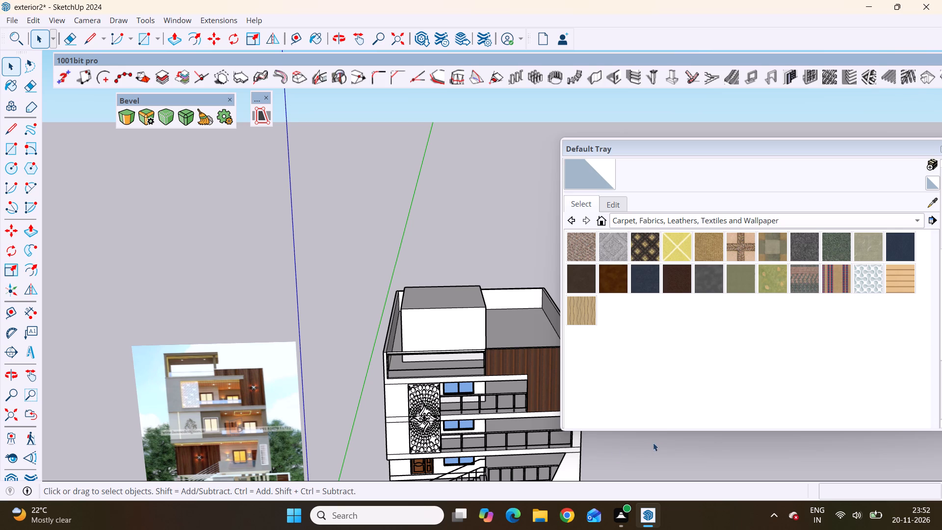
Compare the whole house model with the reference image side by side from the front.
scroll(450, 349, up, 1)
middle_drag(444, 381, 408, 272)
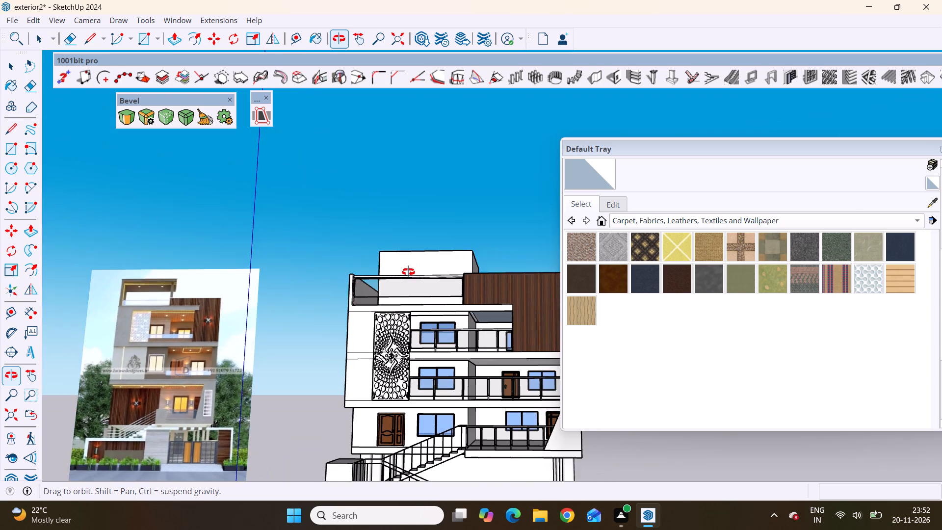
middle_drag(408, 272, 437, 300)
scroll(323, 283, down, 7)
middle_drag(407, 371, 415, 394)
scroll(345, 352, up, 5)
scroll(323, 351, down, 3)
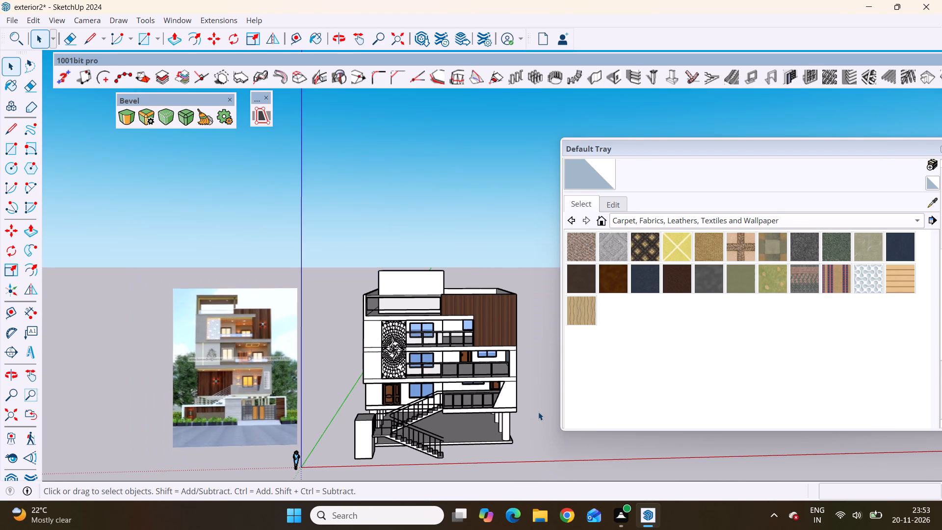
scroll(538, 412, up, 1)
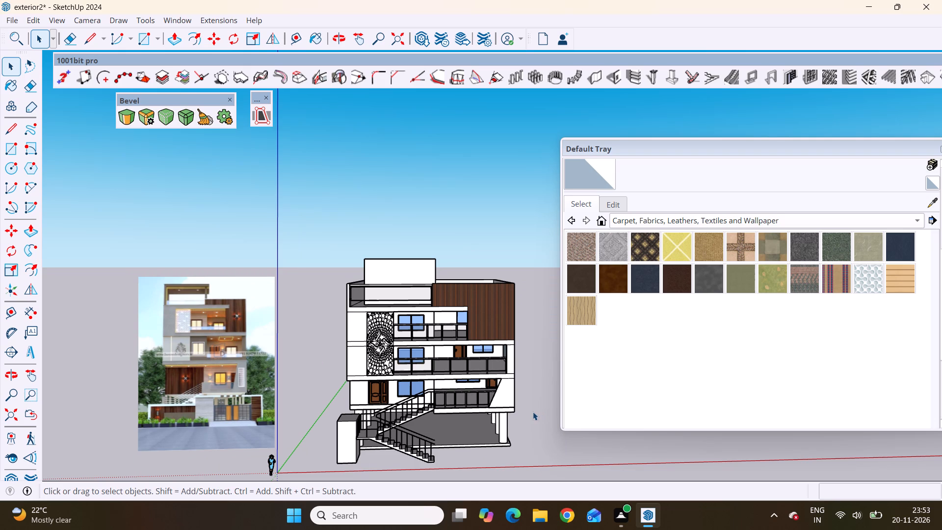
scroll(433, 380, down, 3)
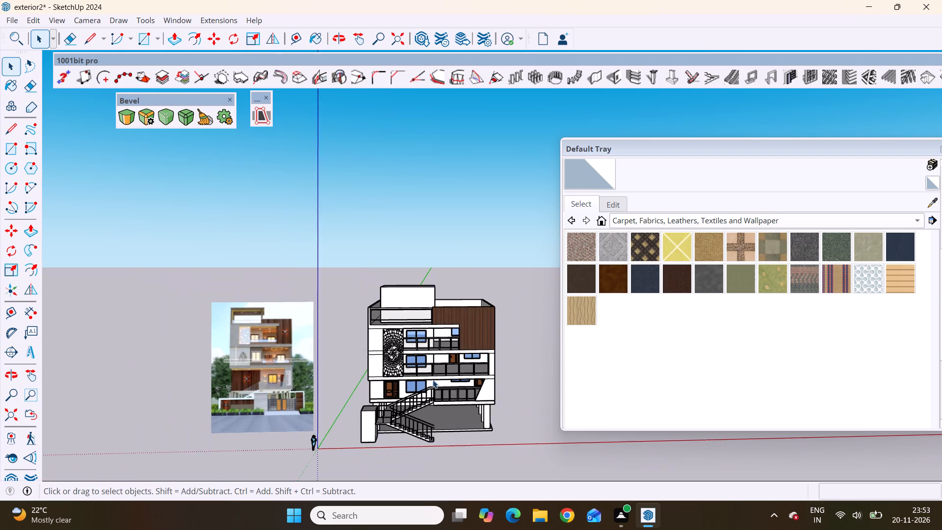
scroll(439, 423, up, 4)
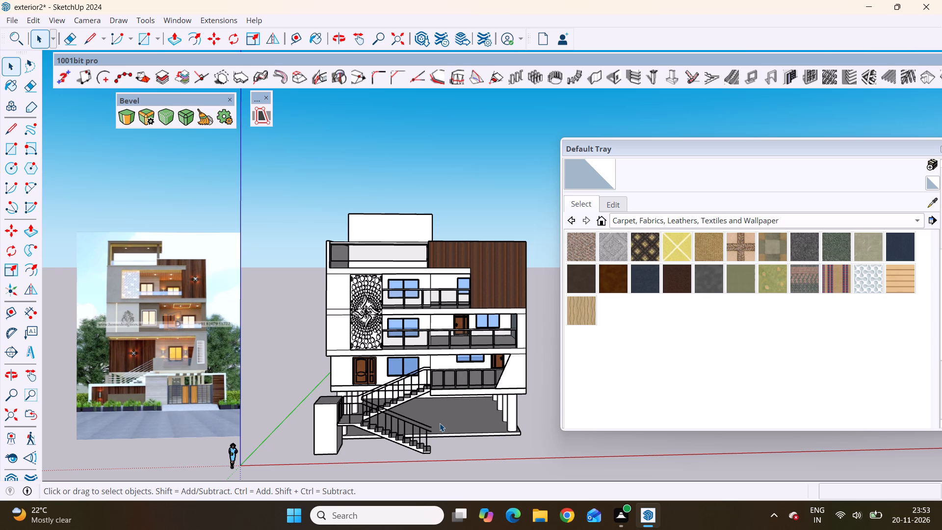
scroll(445, 451, down, 3)
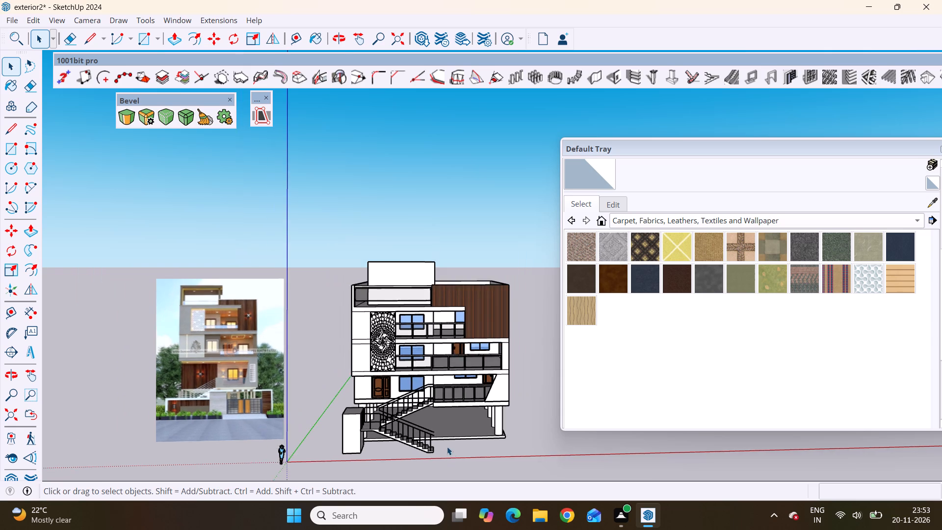
middle_drag(458, 447, 479, 460)
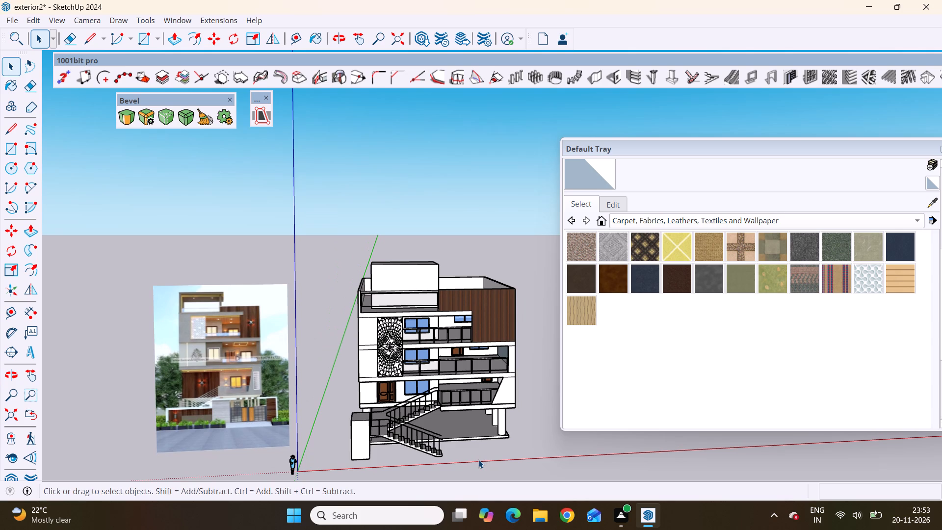
middle_drag(478, 459, 464, 450)
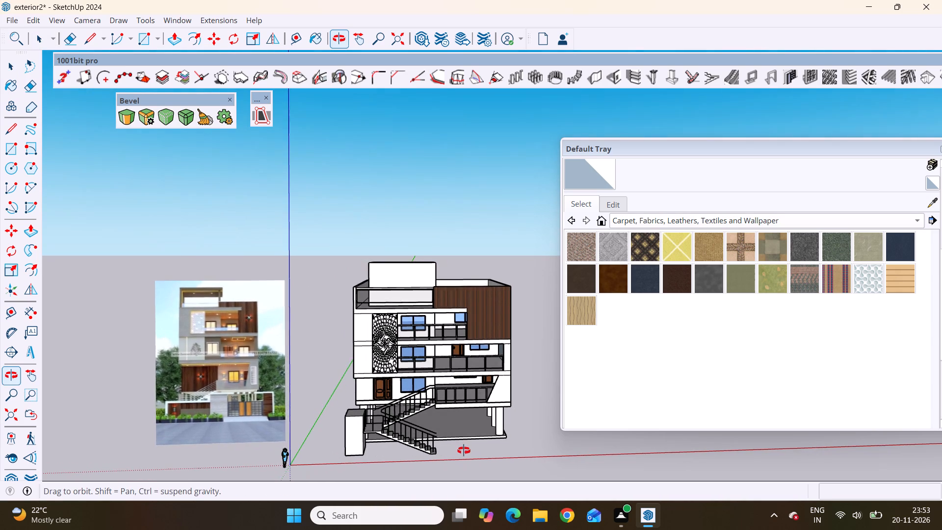
middle_drag(464, 450, 464, 451)
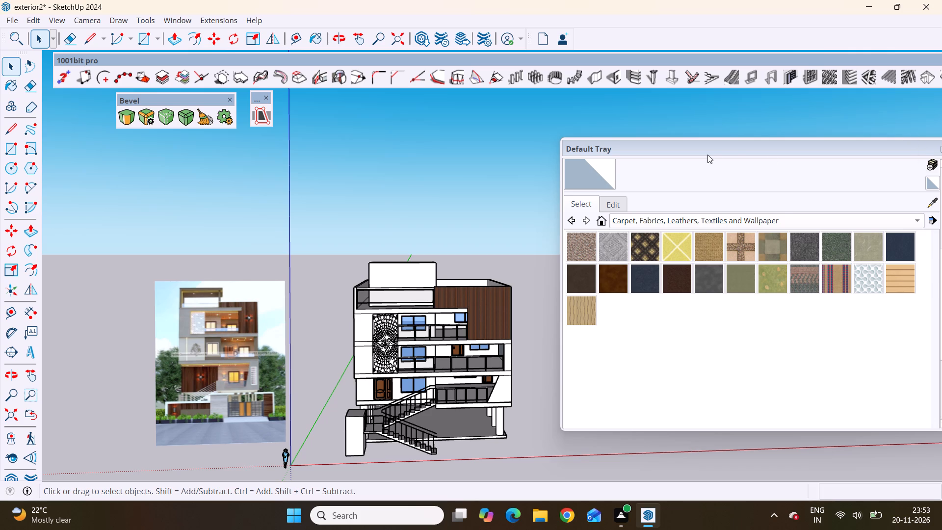
Close the floating Default Tray so the house model is unobstructed.
drag(707, 154, 603, 159)
double_click(612, 155)
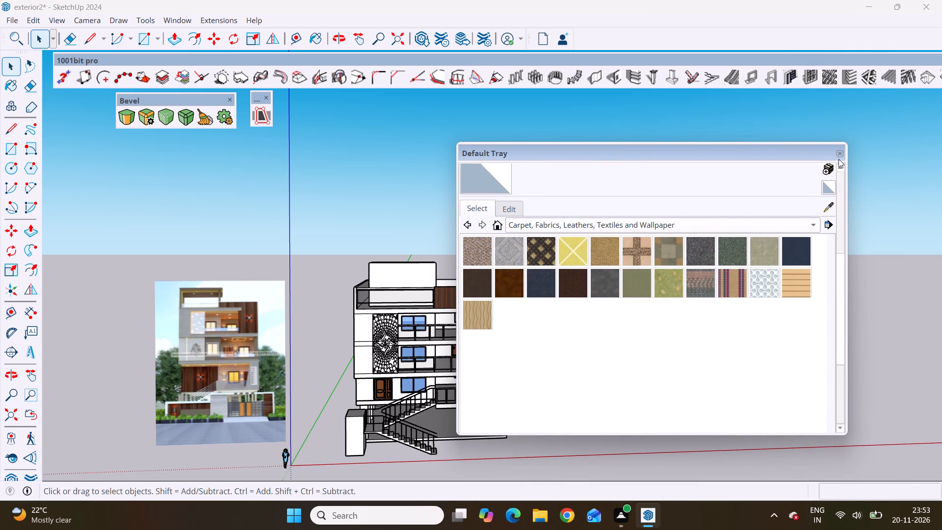
click(842, 155)
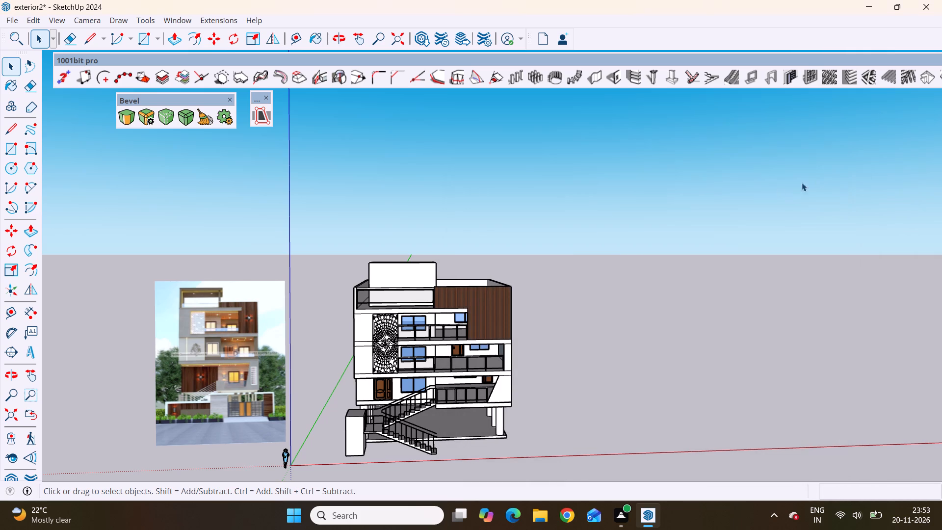
Move the rooftop box about 10' 5" by its front bottom corner to the terrace's front corner behind the glass railing.
scroll(452, 250, up, 1)
middle_drag(389, 268, 394, 270)
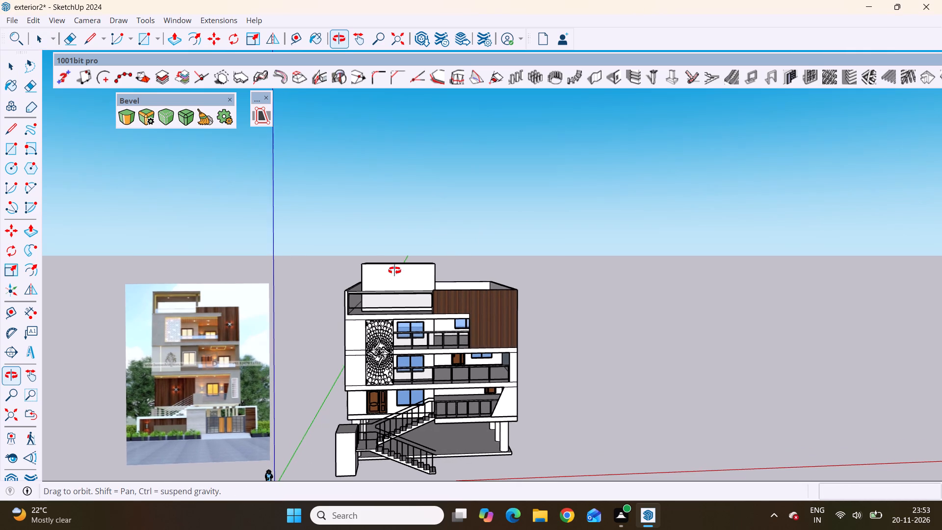
middle_drag(394, 270, 418, 305)
scroll(393, 313, up, 5)
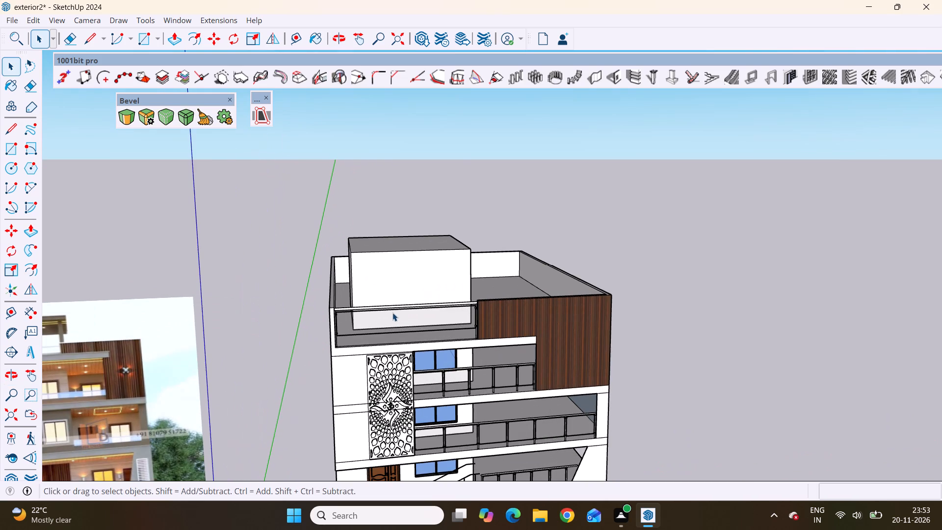
scroll(375, 281, down, 7)
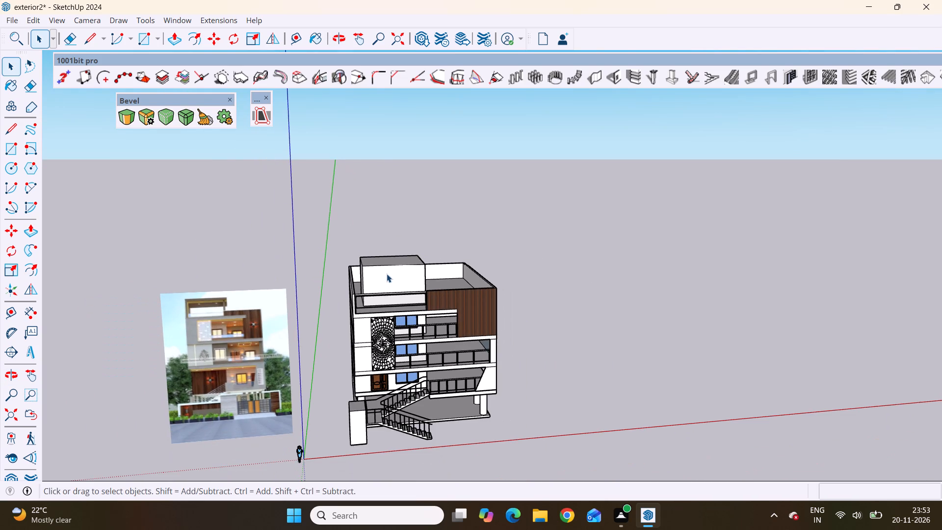
scroll(385, 279, up, 3)
click(377, 285)
scroll(377, 300, up, 3)
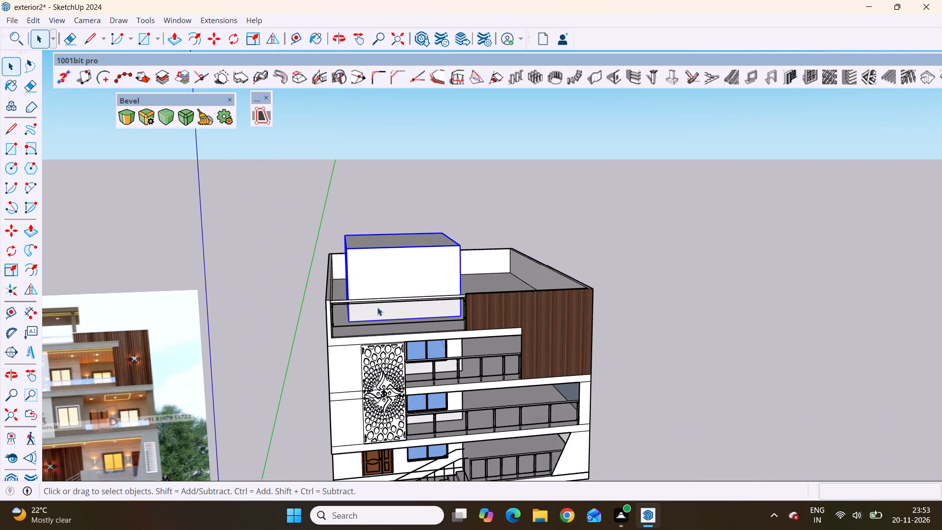
middle_drag(379, 314, 402, 377)
scroll(368, 356, up, 7)
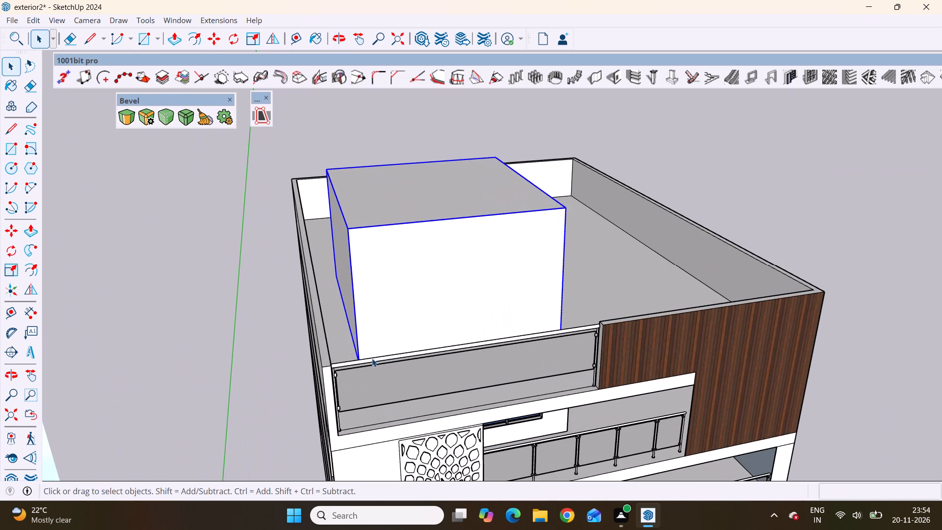
key(m)
scroll(359, 383, up, 11)
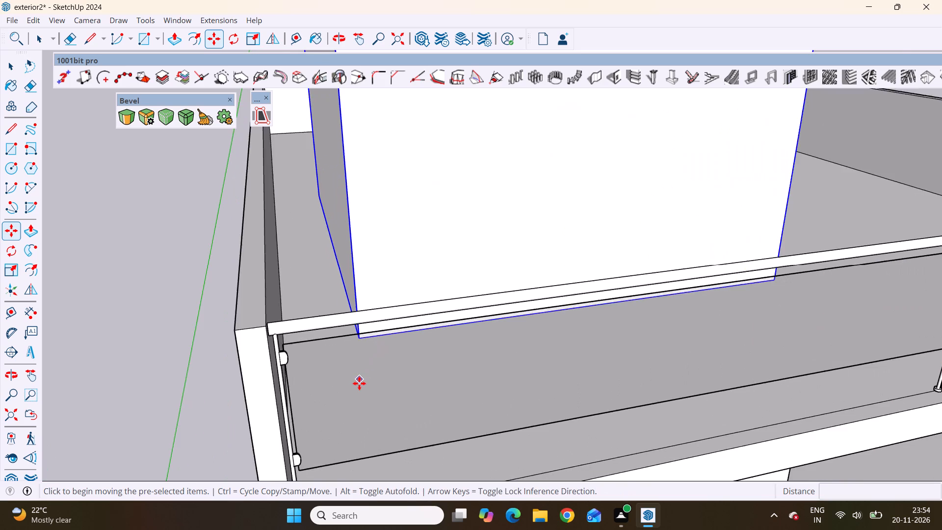
scroll(359, 383, up, 4)
click(361, 329)
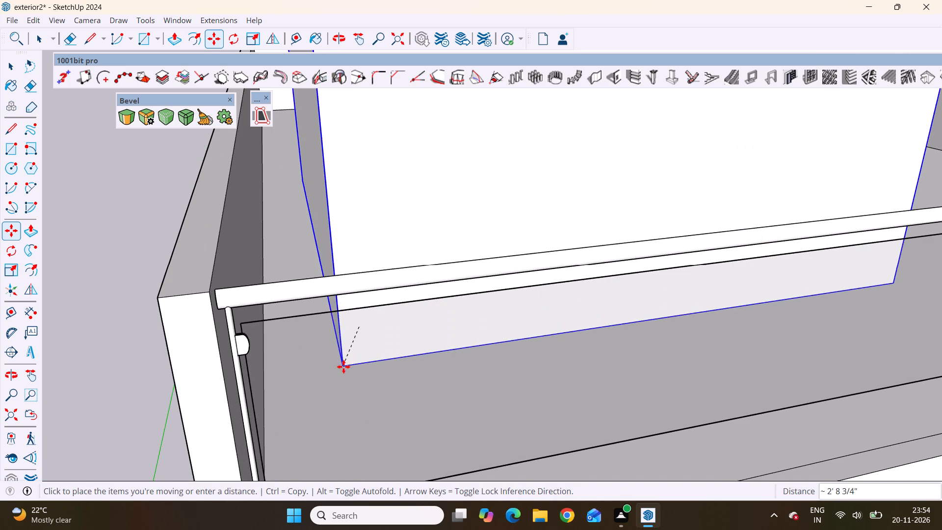
scroll(343, 367, down, 13)
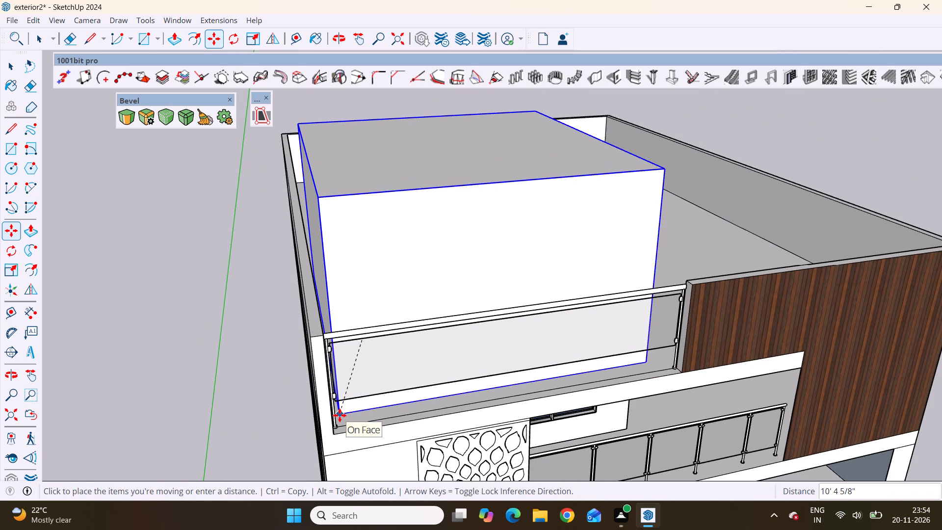
click(340, 415)
scroll(324, 378, down, 4)
middle_drag(411, 391, 401, 380)
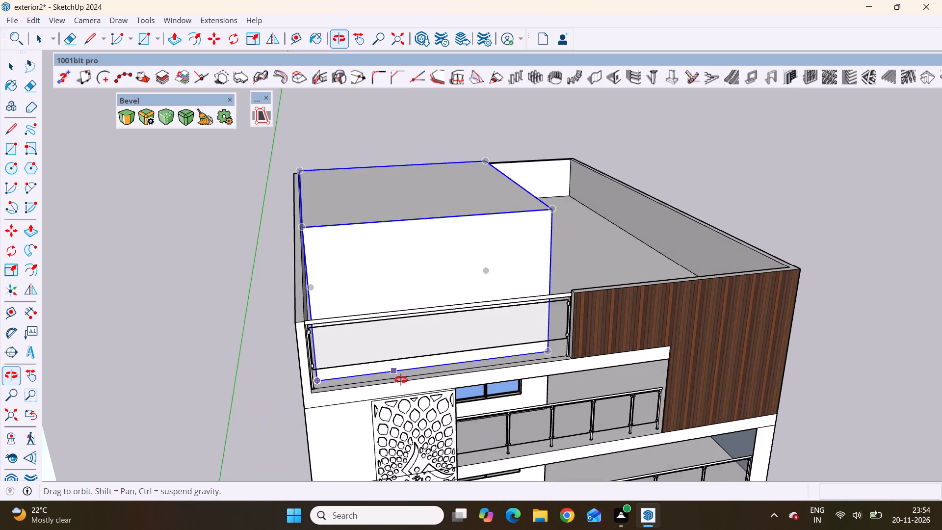
middle_drag(401, 380, 337, 367)
key(space)
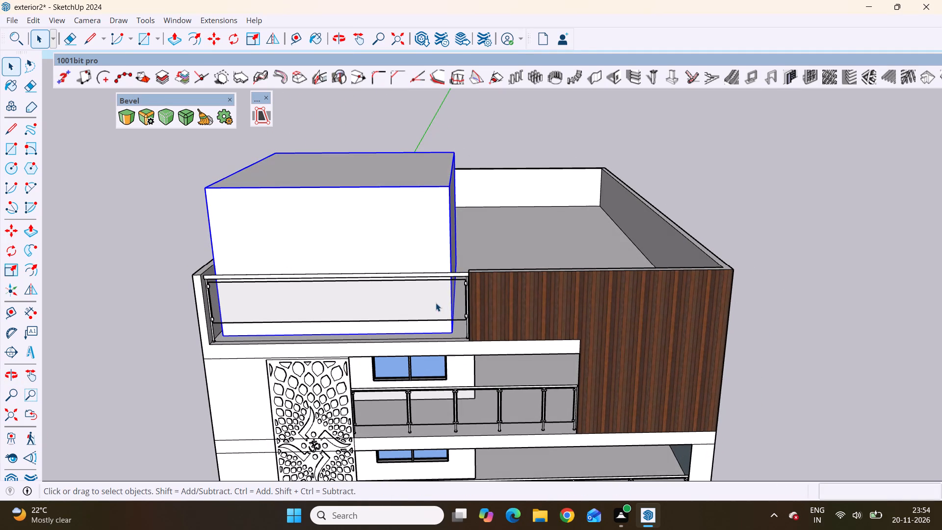
Push/Pull the rooftop box's side face inward about 20' 10", leaving a thin wall beside the terrace's side parapet.
click(453, 220)
middle_drag(464, 223, 346, 269)
click(351, 252)
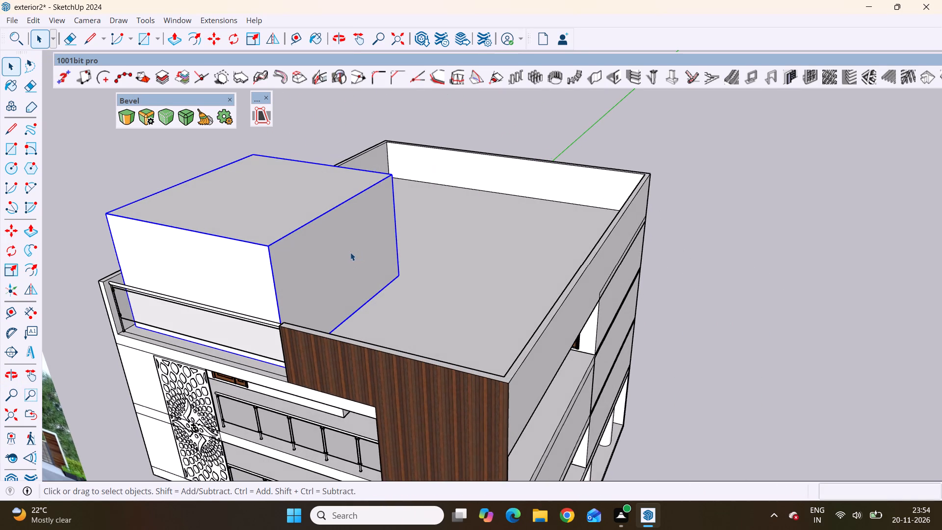
click(350, 252)
click(350, 253)
key(p)
click(350, 253)
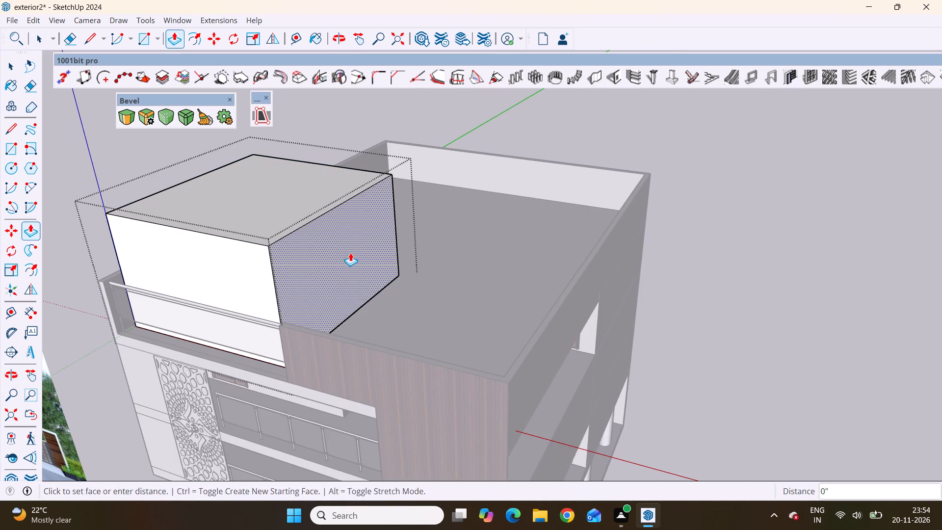
scroll(296, 253, down, 10)
middle_drag(301, 255, 387, 230)
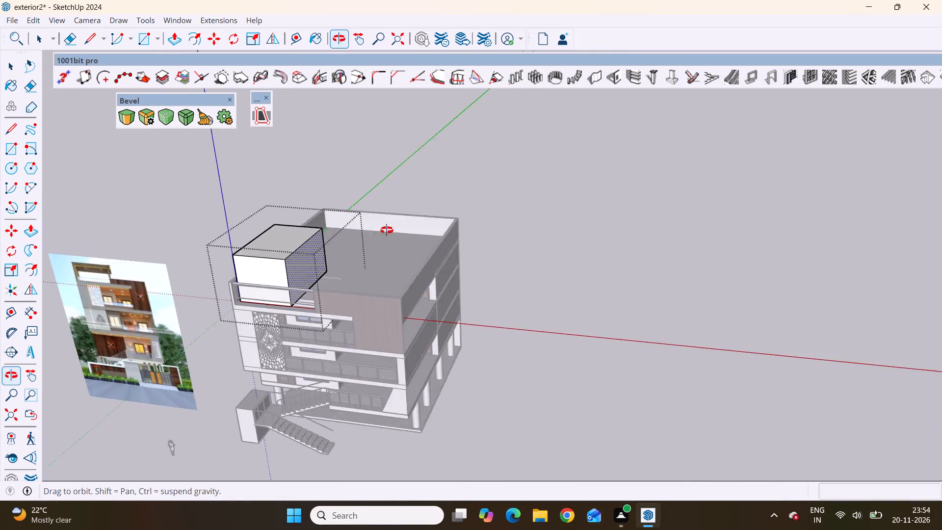
middle_drag(387, 230, 489, 166)
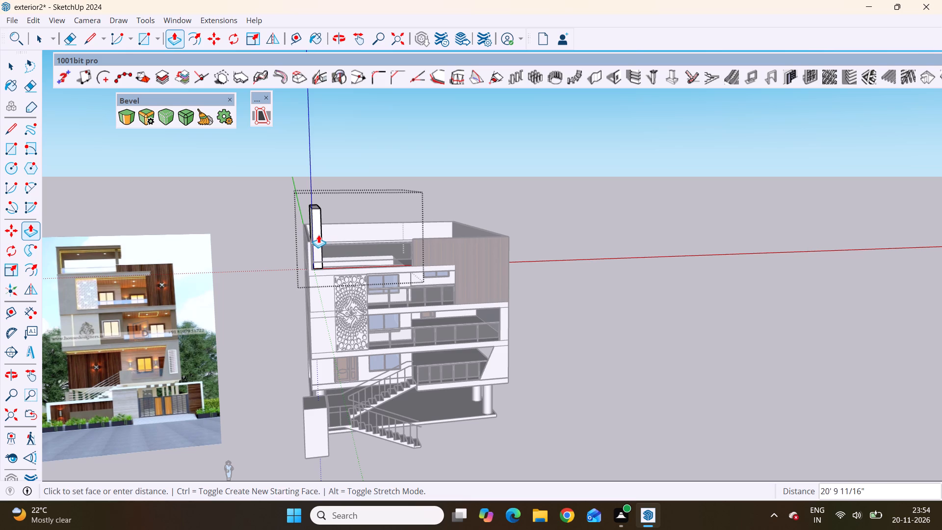
click(318, 235)
scroll(353, 248, down, 3)
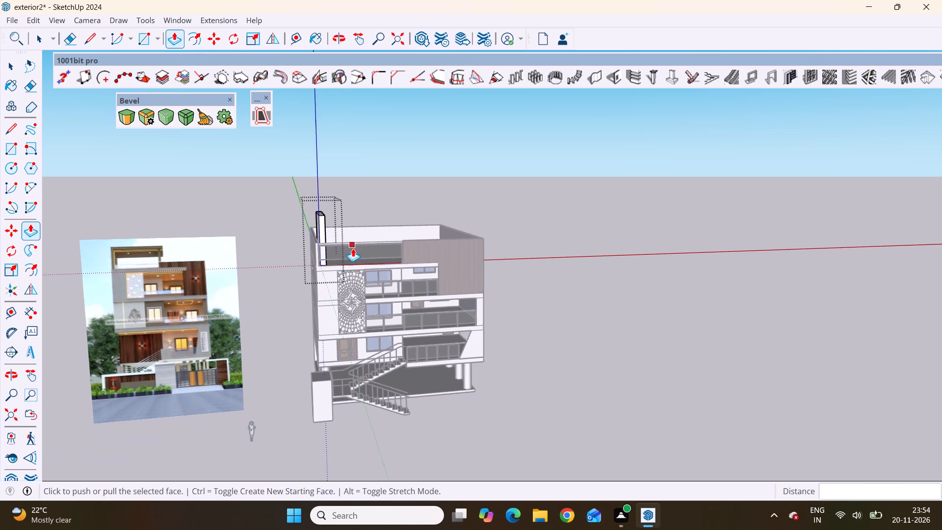
middle_drag(351, 263, 194, 359)
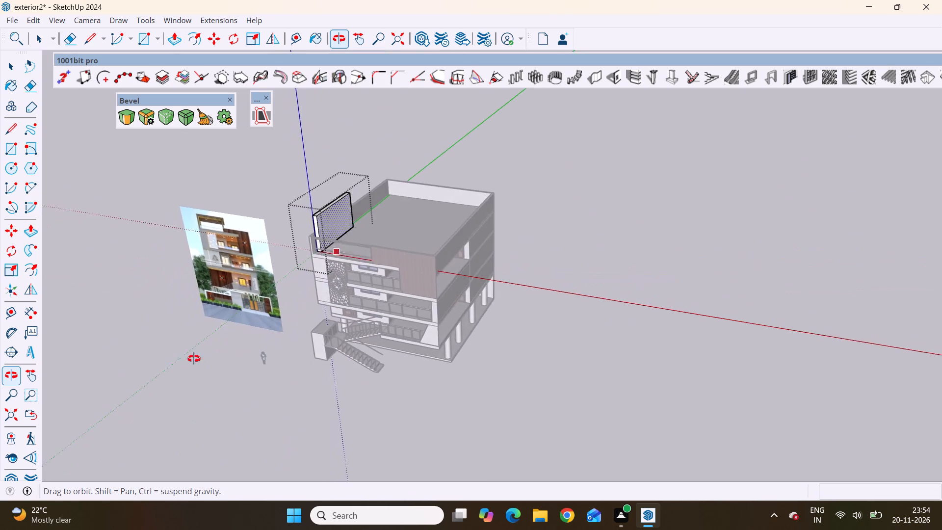
middle_drag(194, 359, 318, 364)
key(space)
click(518, 225)
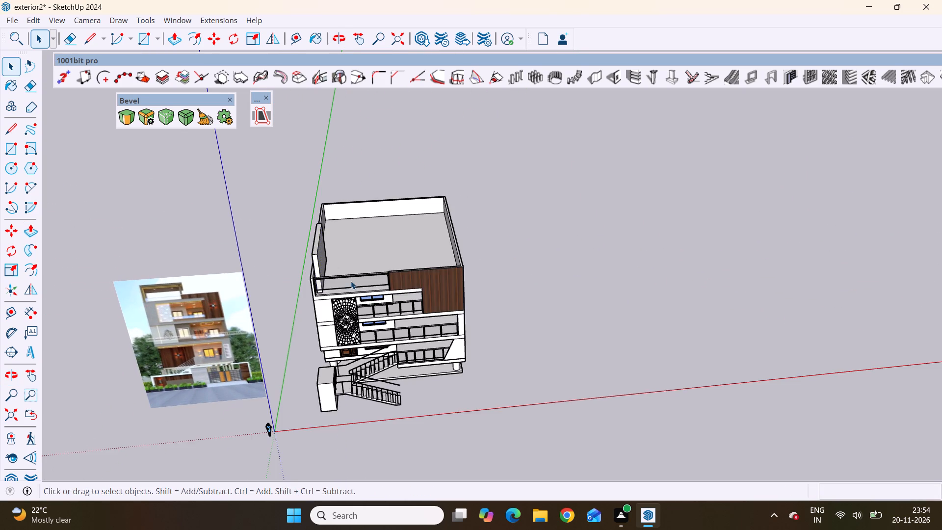
Push/Pull the top face of the thin rooftop wall up about 2' 9 1/2" and leave the group.
scroll(351, 281, down, 2)
middle_drag(302, 292, 315, 228)
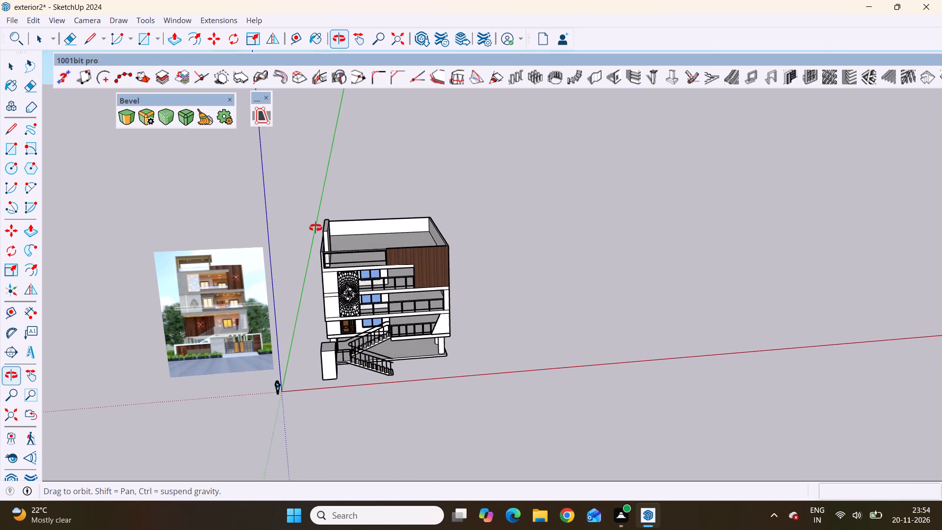
middle_drag(315, 228, 313, 242)
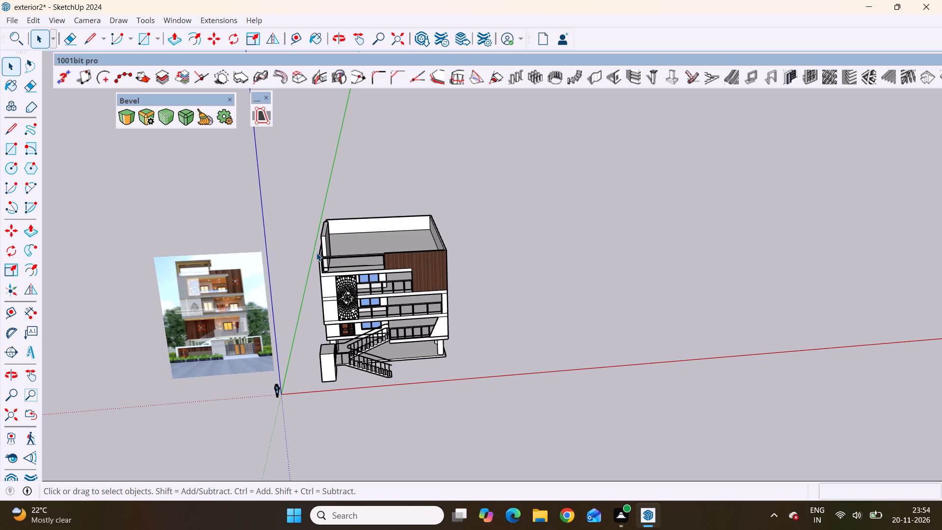
scroll(325, 226, up, 7)
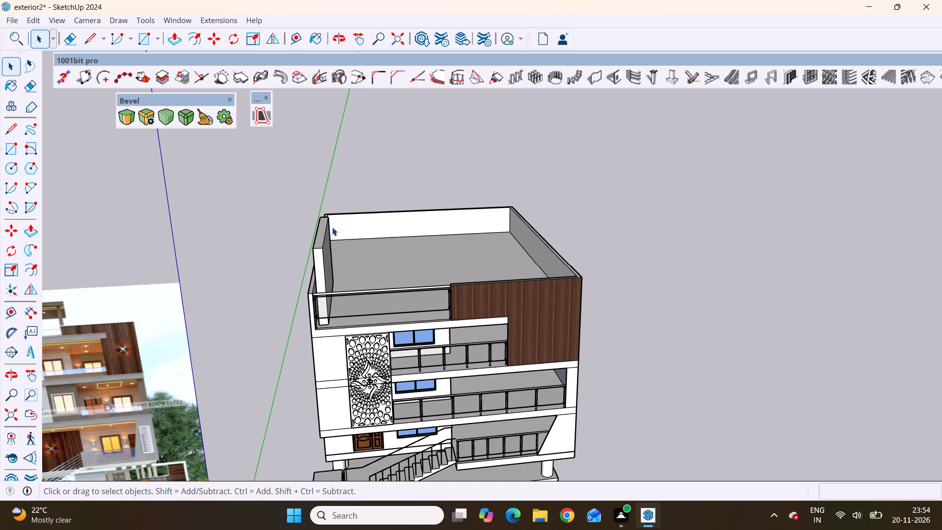
click(319, 239)
middle_drag(330, 258, 386, 266)
scroll(381, 261, up, 1)
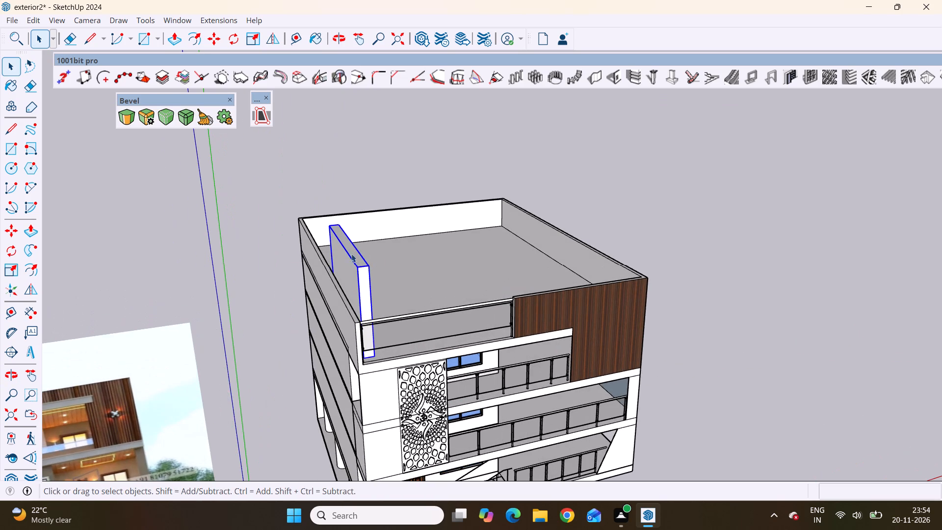
click(360, 260)
click(360, 260)
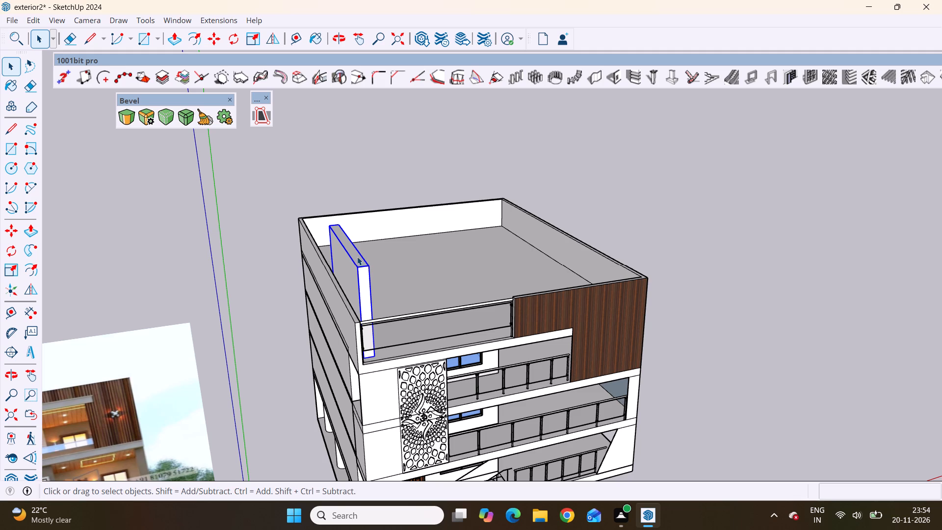
click(360, 259)
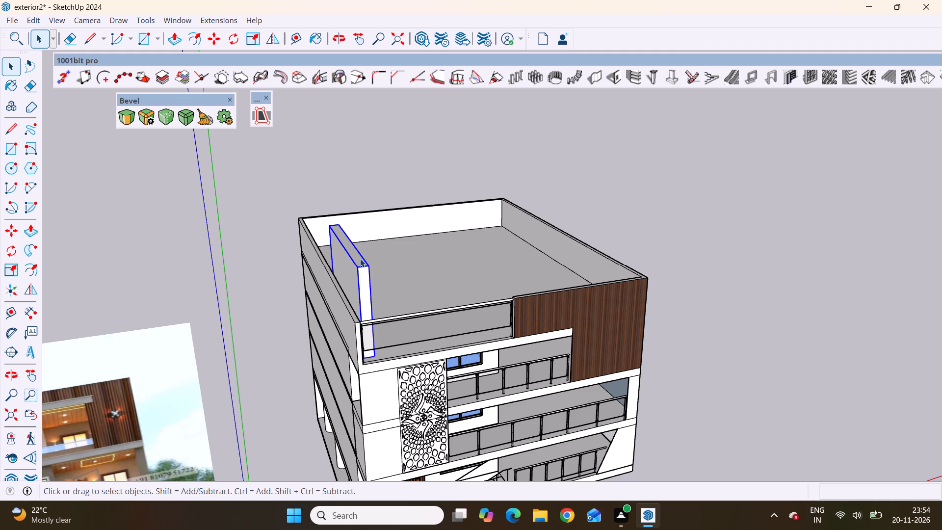
double_click(360, 259)
click(360, 259)
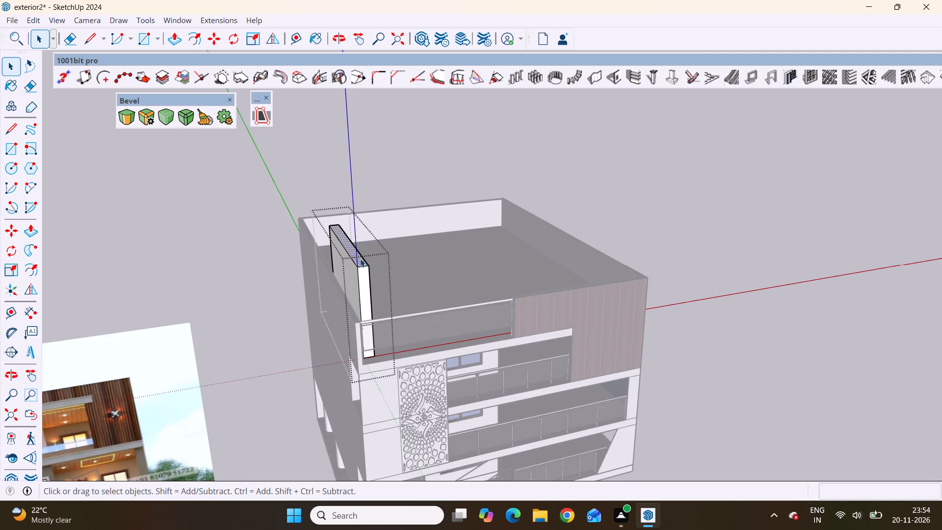
key(p)
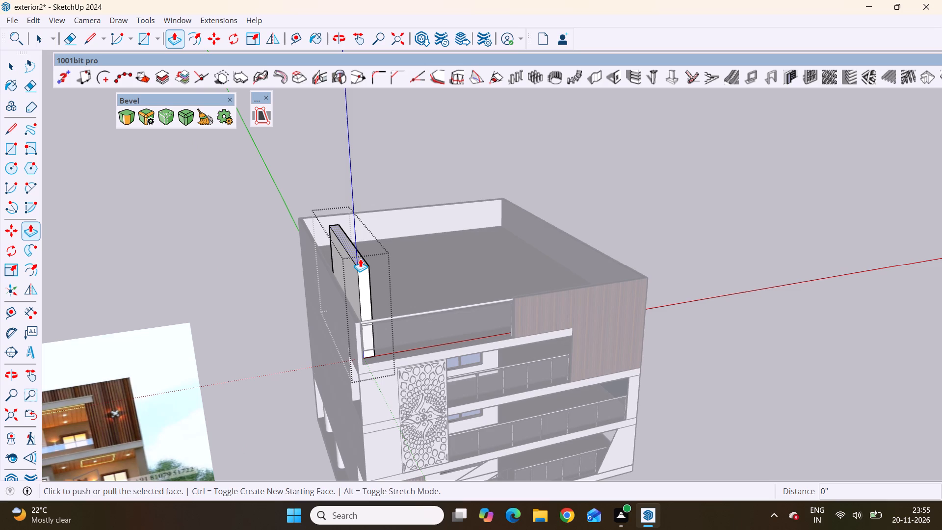
click(360, 259)
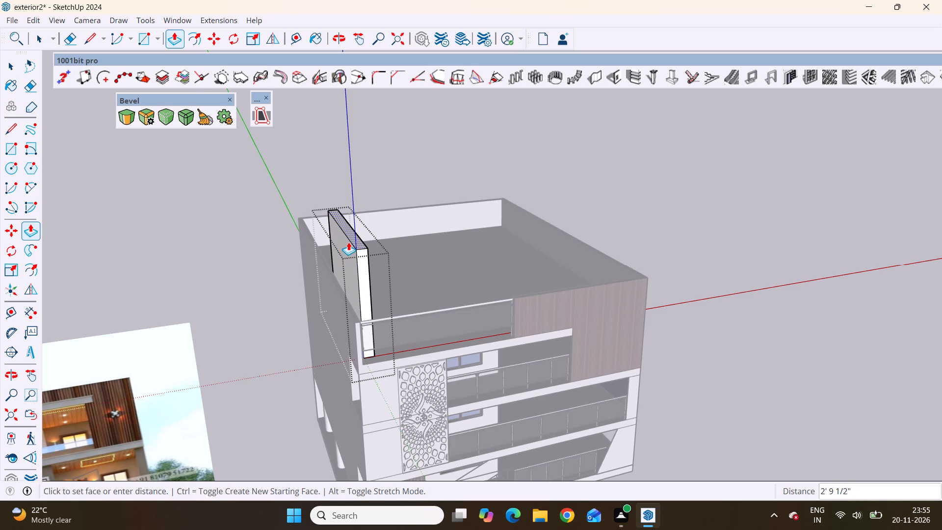
click(348, 242)
scroll(334, 253, down, 3)
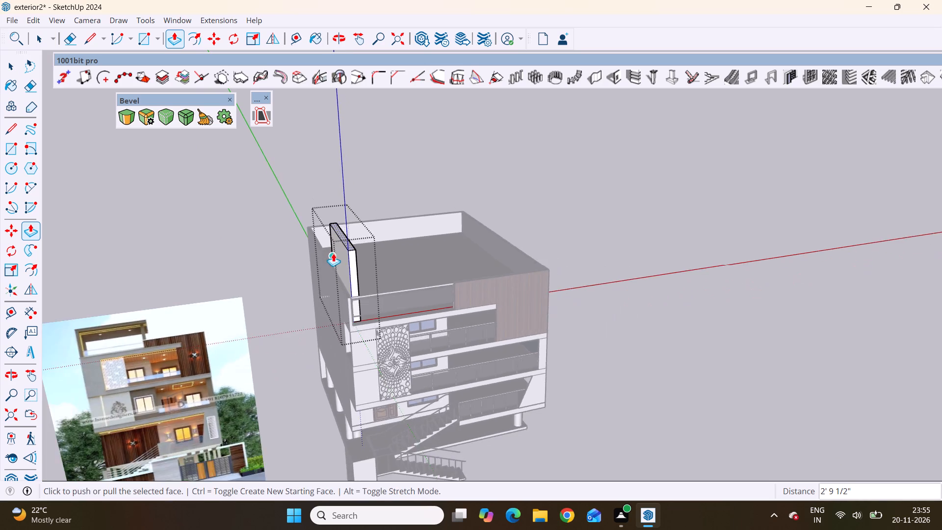
scroll(333, 253, down, 8)
middle_drag(432, 333, 384, 299)
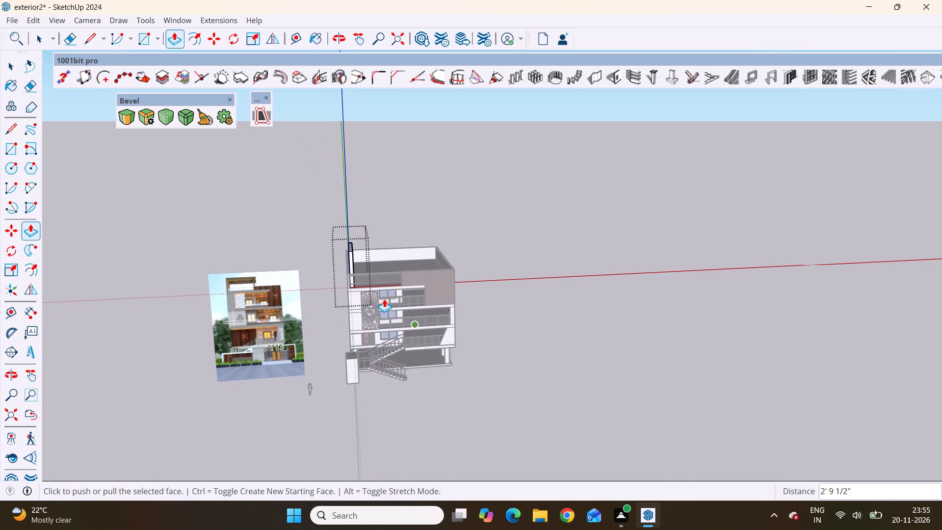
key(space)
click(478, 227)
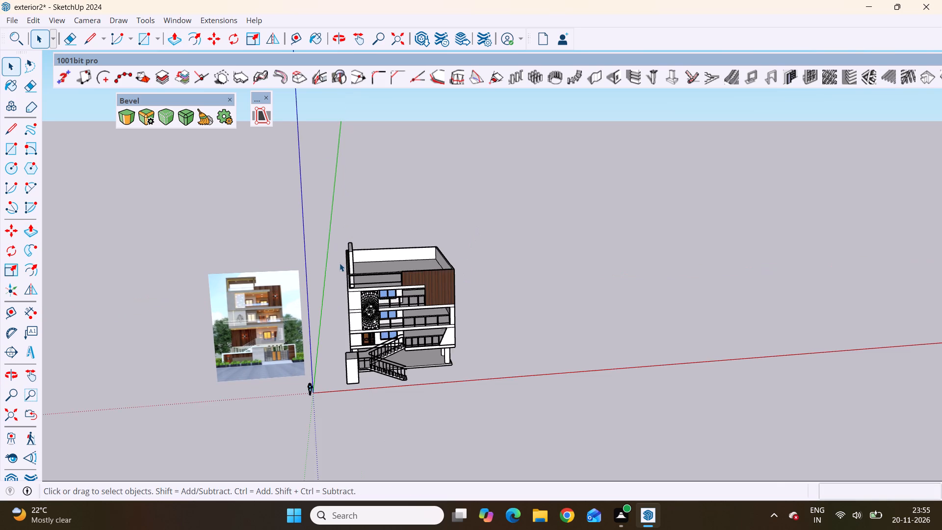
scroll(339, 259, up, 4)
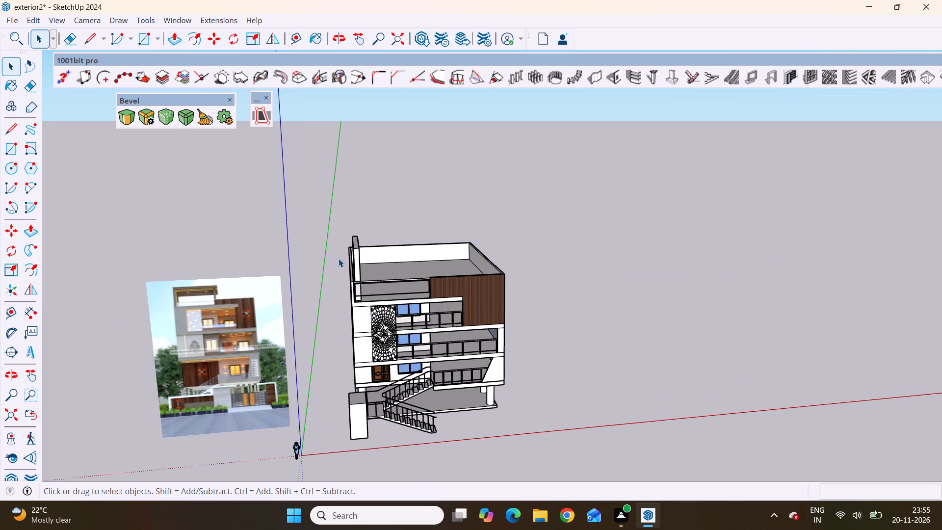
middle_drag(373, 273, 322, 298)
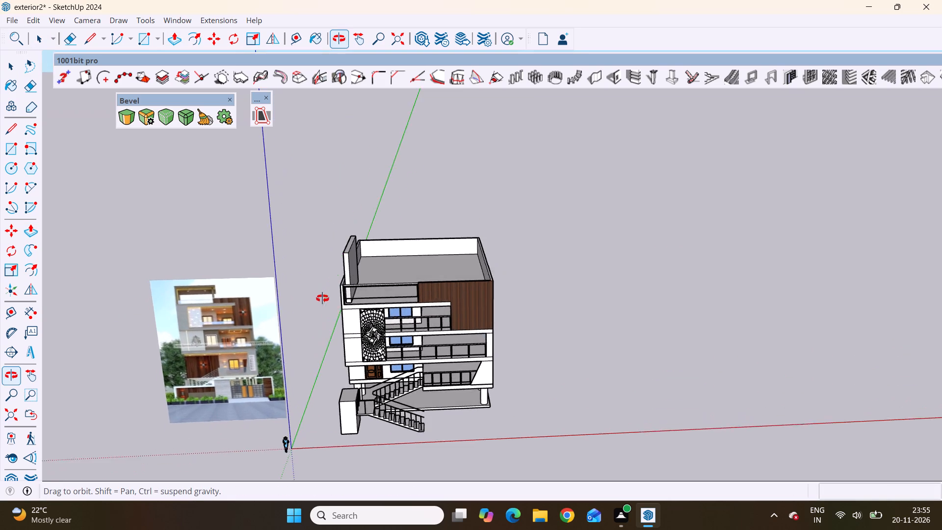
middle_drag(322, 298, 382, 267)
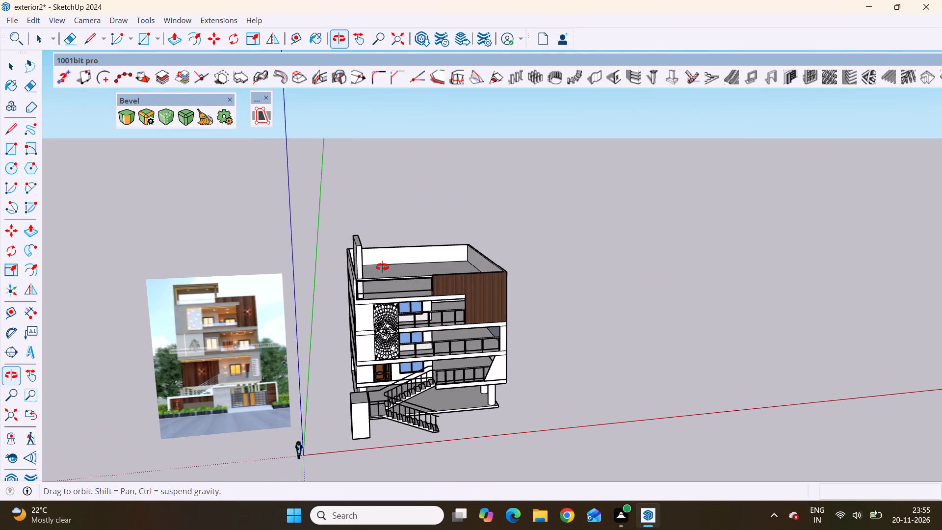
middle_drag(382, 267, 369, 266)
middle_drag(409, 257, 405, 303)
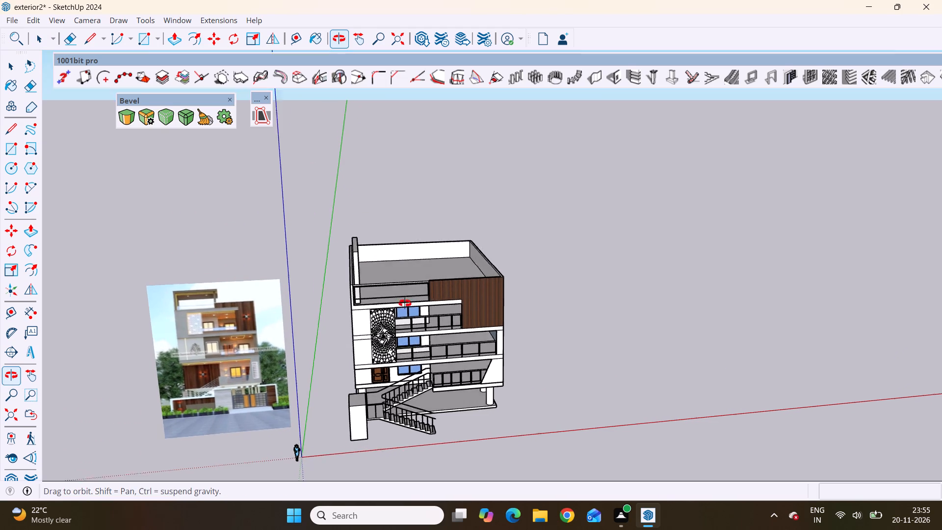
Compare the rooftop wall with the reference facade's rooftop frame from several angles.
middle_drag(405, 303, 581, 399)
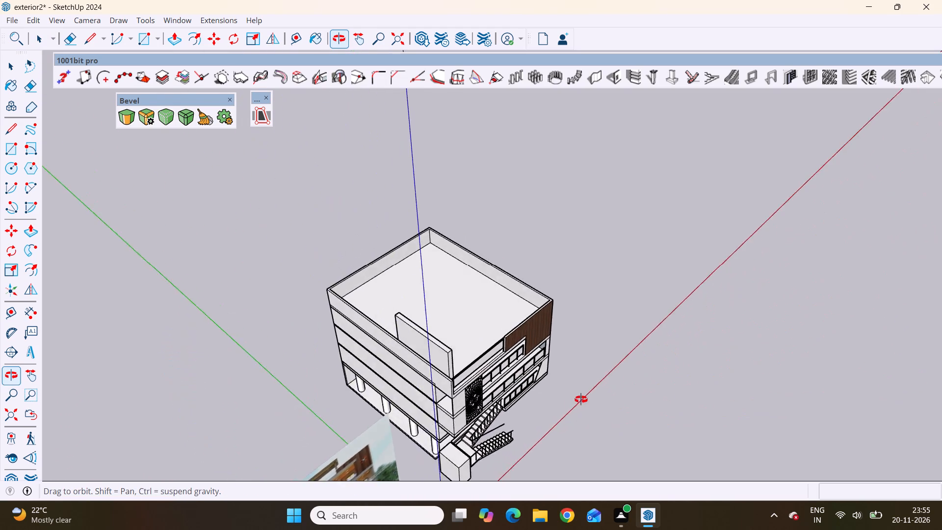
middle_drag(581, 399, 178, 236)
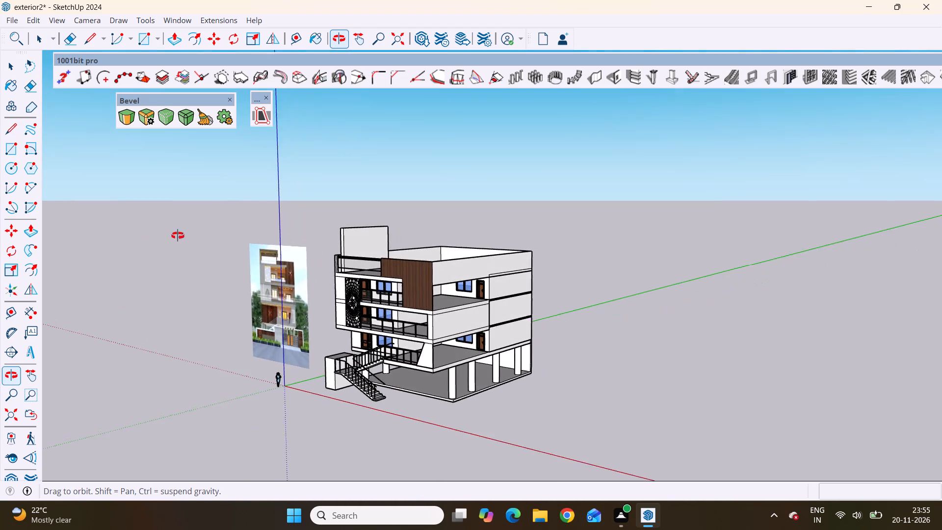
middle_drag(178, 236, 633, 374)
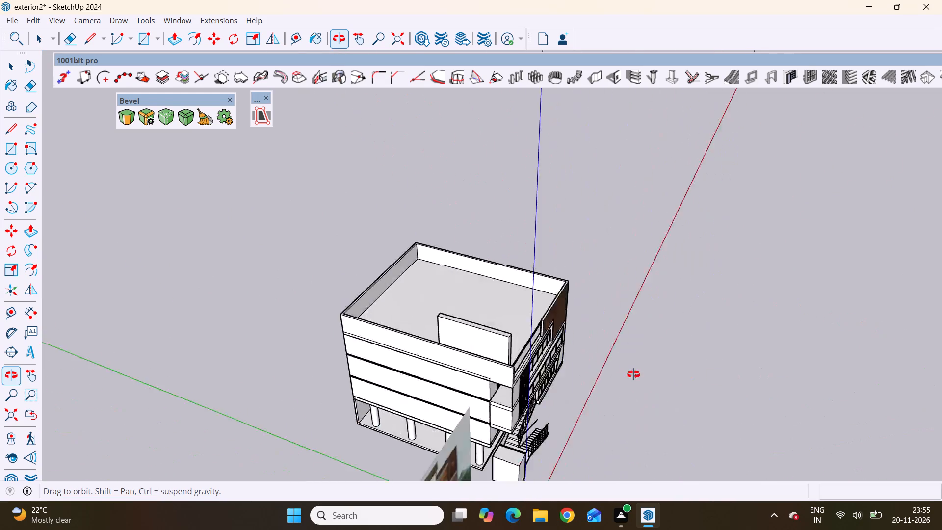
middle_drag(633, 374, 33, 264)
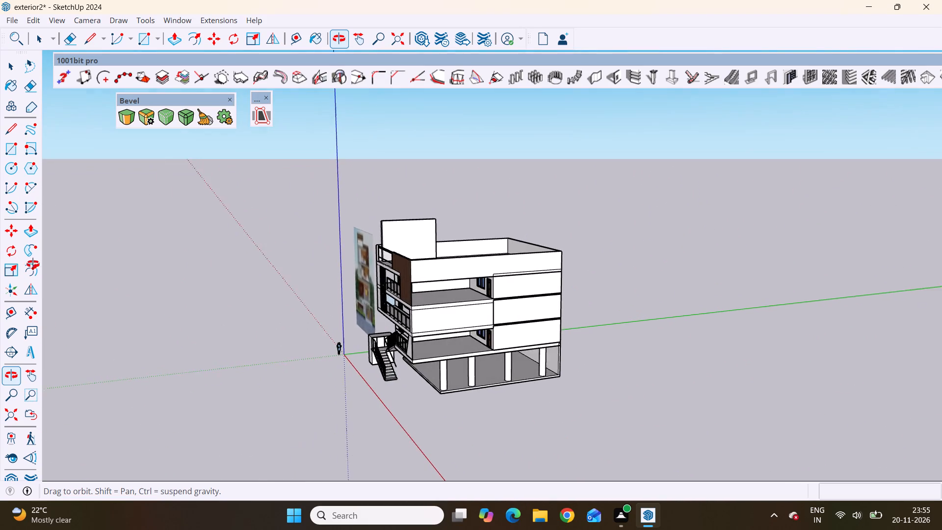
middle_drag(33, 264, 375, 264)
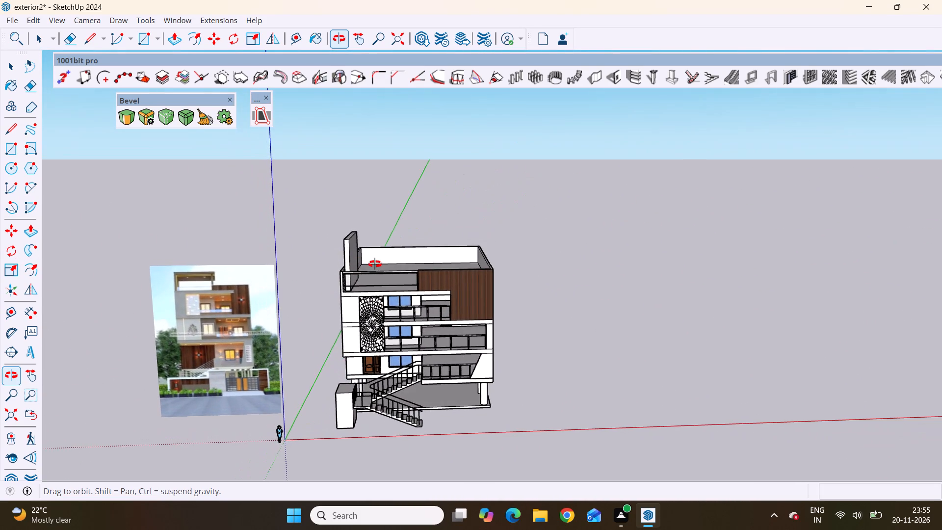
middle_drag(375, 264, 404, 271)
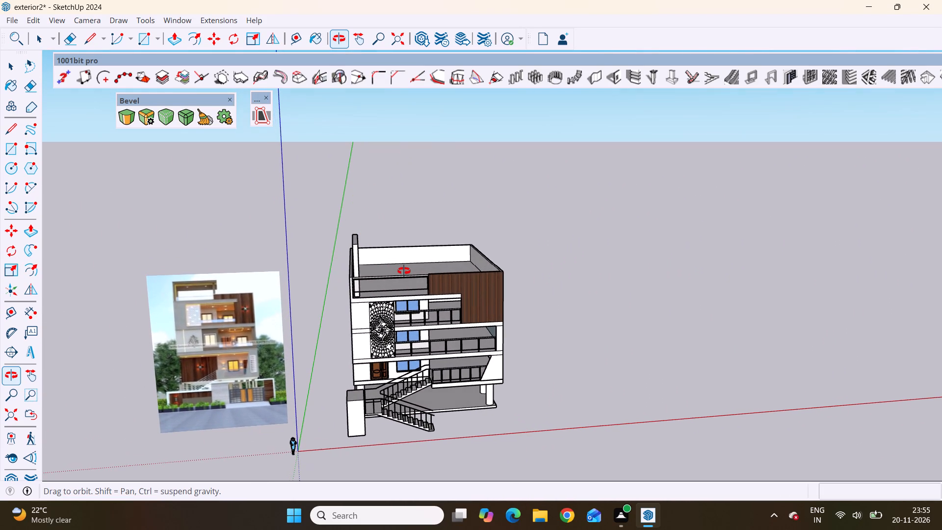
middle_drag(404, 271, 406, 272)
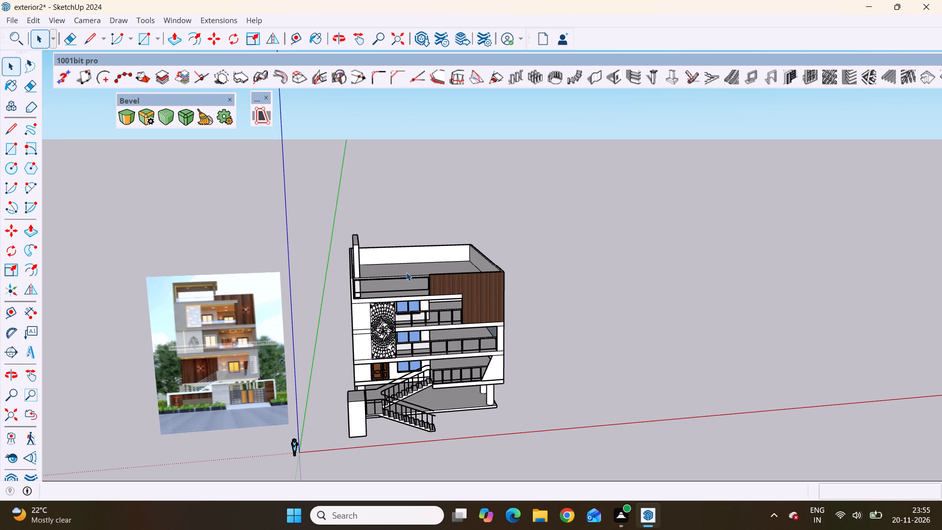
scroll(406, 272, up, 3)
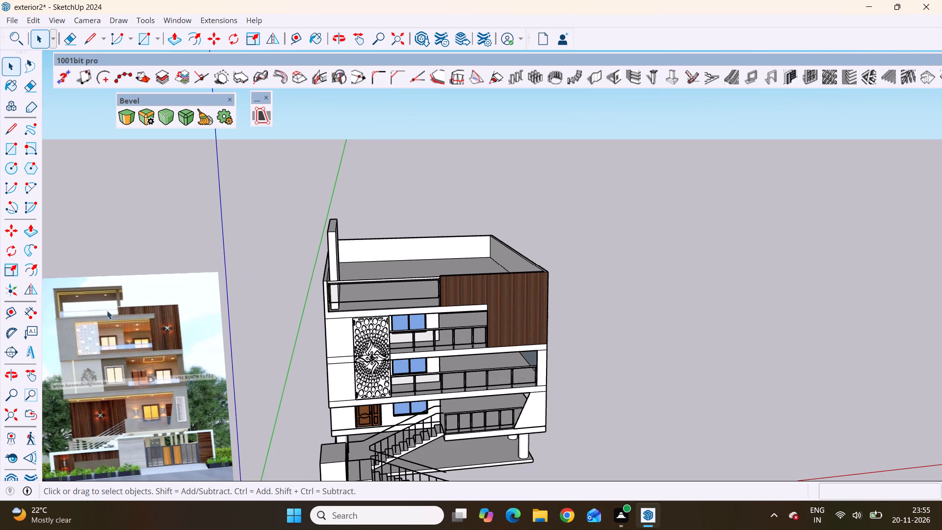
scroll(217, 298, down, 2)
Inside the rooftop wall's group, draw a full-length rectangle about 2' 2 7/16" high along the top of its terrace-facing side.
middle_drag(346, 283, 289, 311)
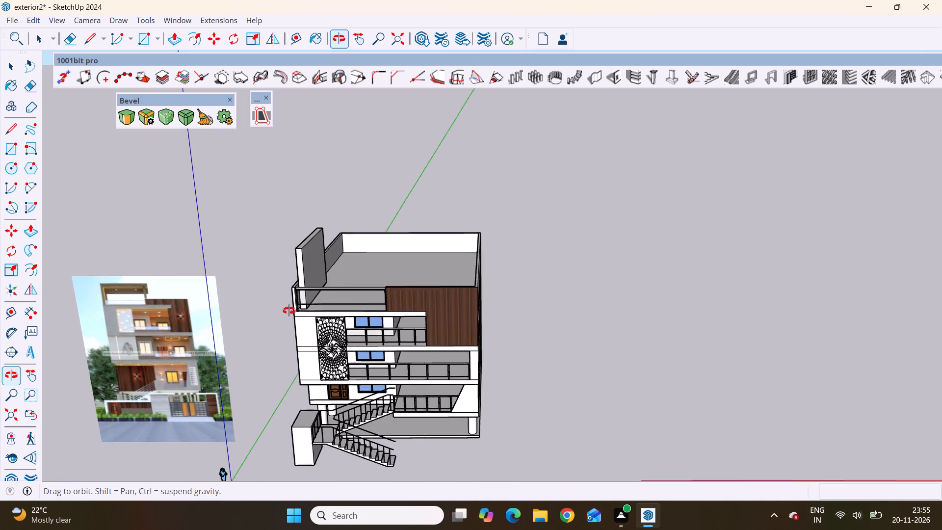
middle_drag(289, 311, 288, 311)
scroll(309, 260, up, 11)
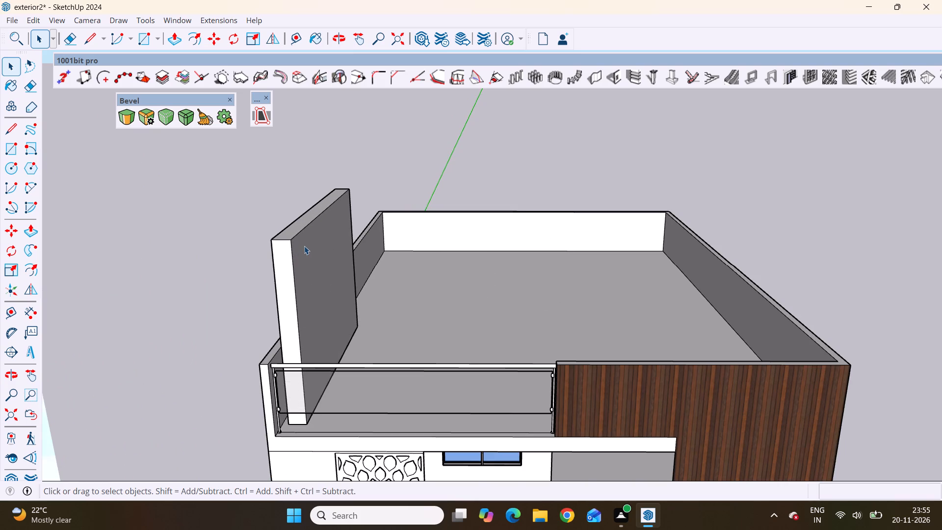
click(304, 246)
scroll(319, 278, down, 5)
middle_drag(316, 265, 289, 302)
scroll(290, 291, up, 4)
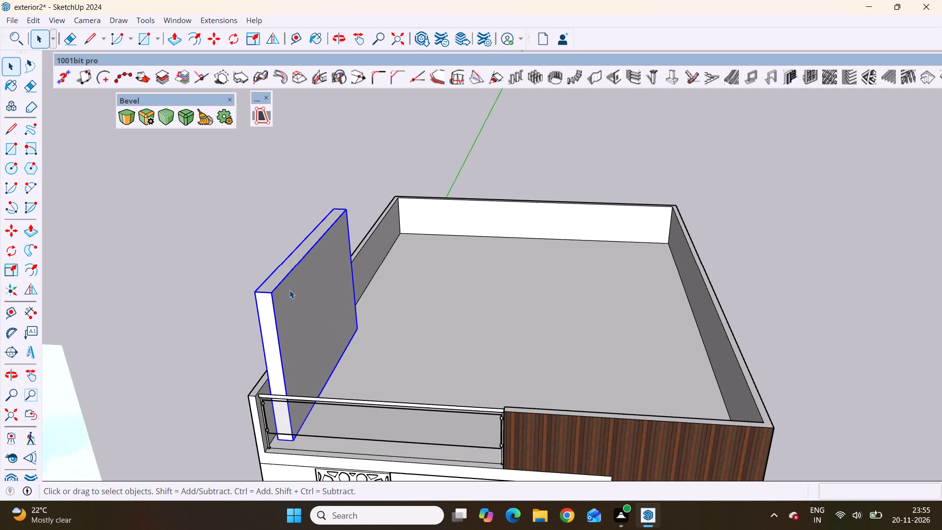
click(289, 290)
click(289, 290)
click(289, 290)
click(289, 290)
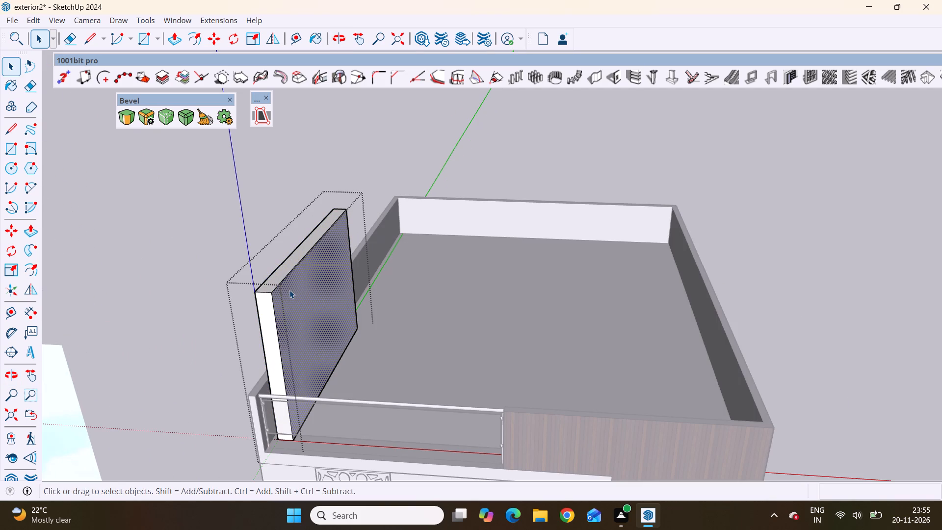
key(r)
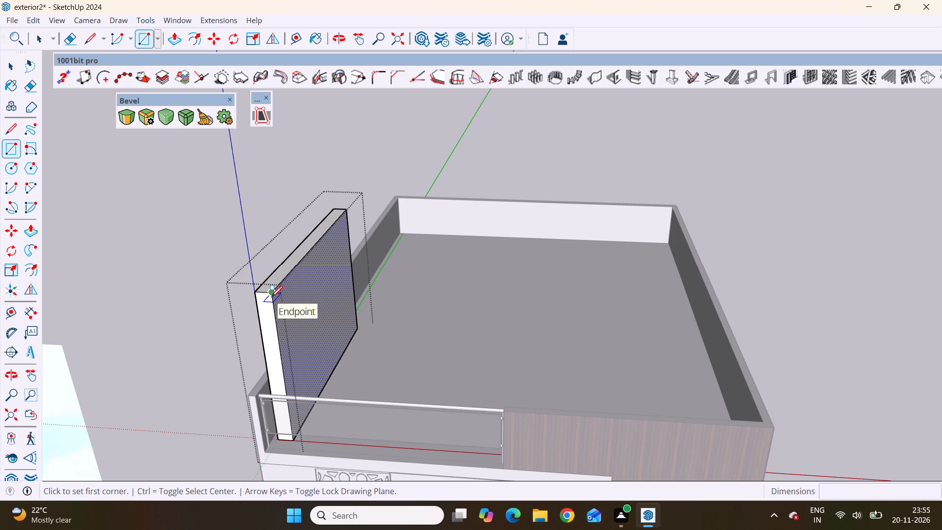
click(271, 296)
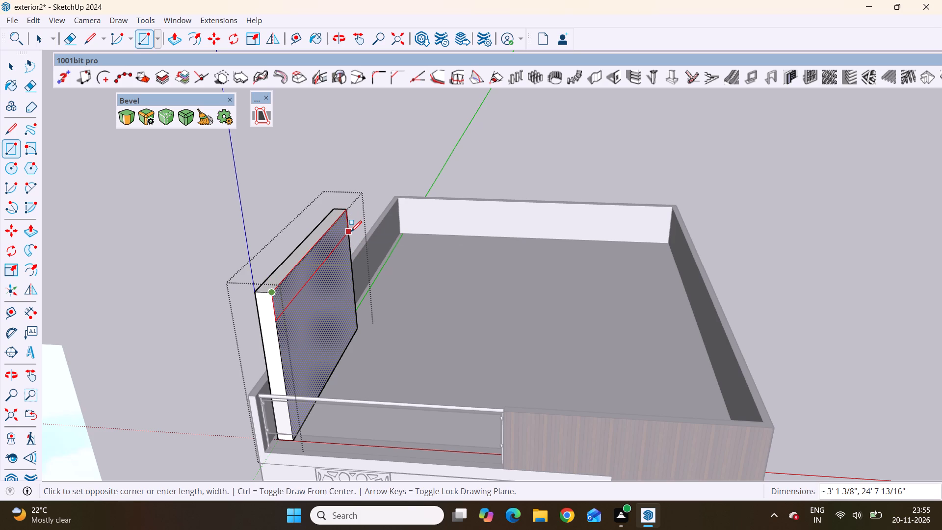
scroll(351, 232, up, 12)
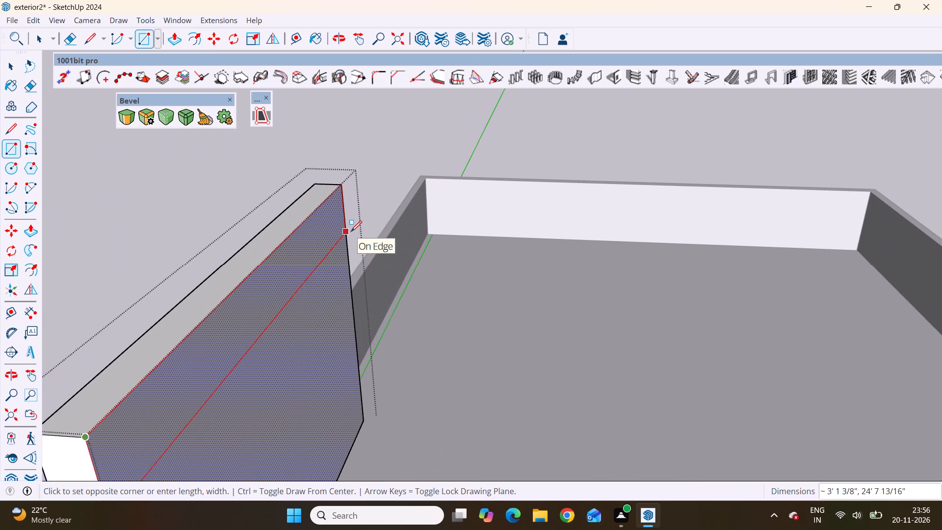
click(346, 219)
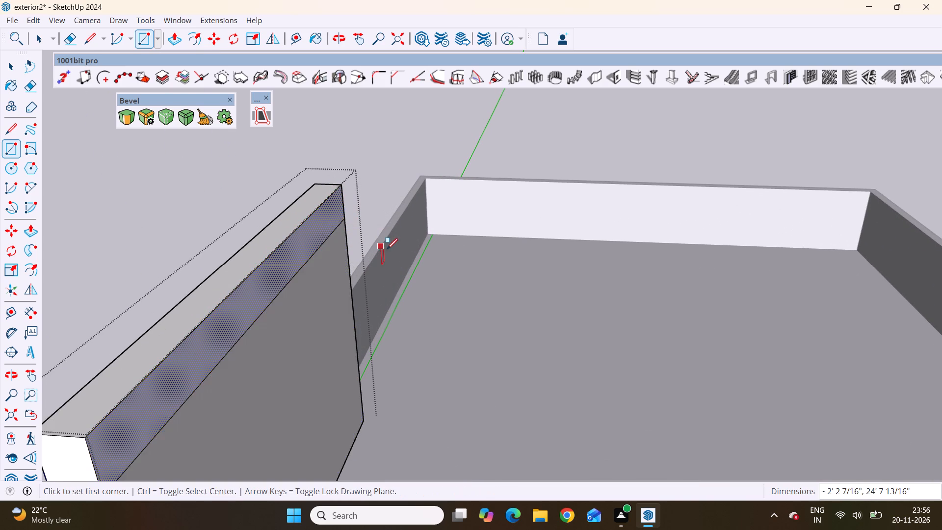
Push/Pull the top strip of the rooftop wall out about 21' 7 1/4" over the terrace as an overhanging roof slab.
scroll(387, 249, down, 9)
key(space)
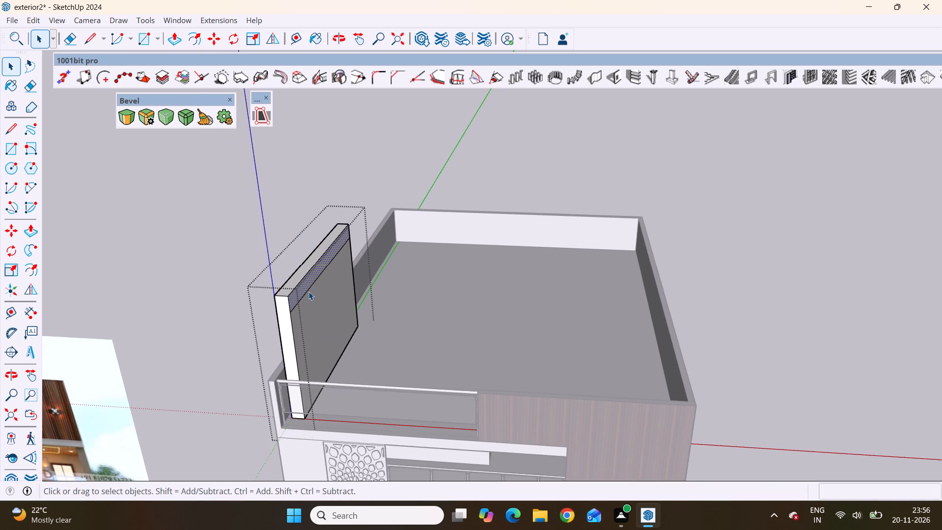
key(p)
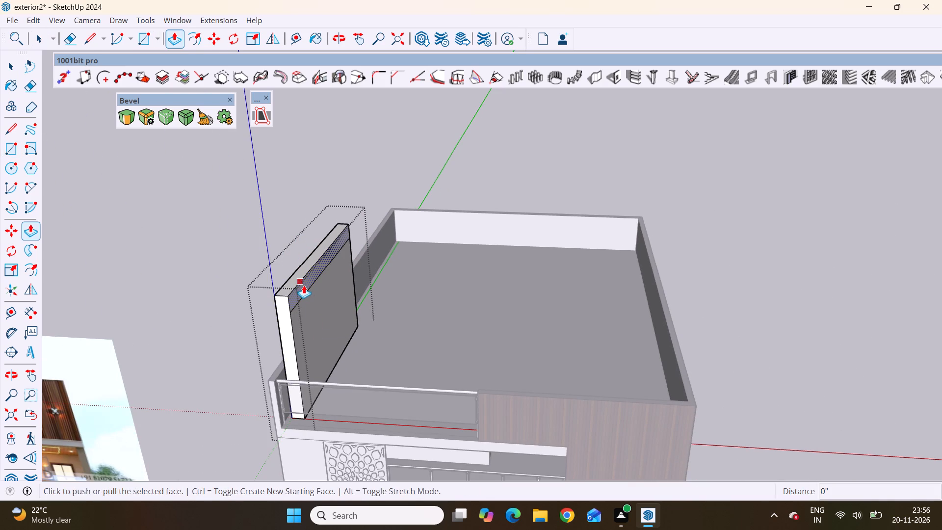
click(304, 284)
scroll(409, 291, down, 7)
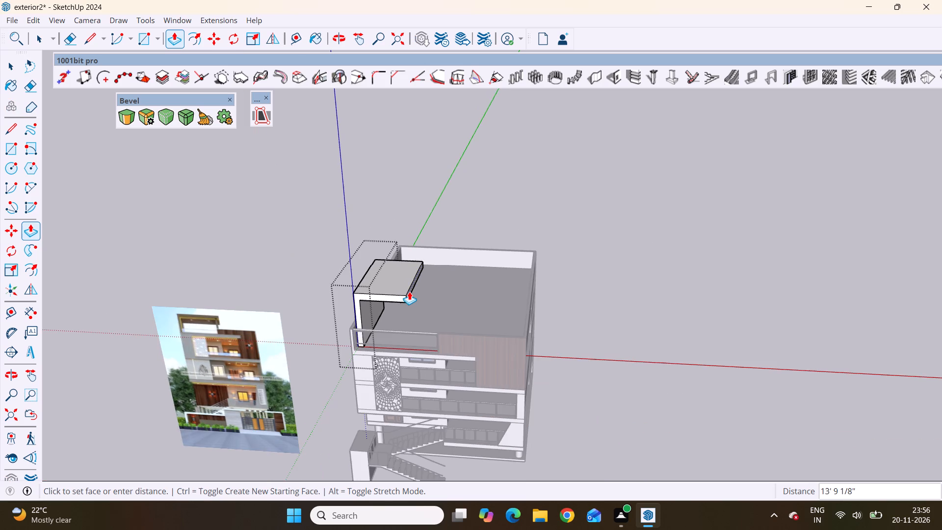
middle_drag(409, 291, 484, 253)
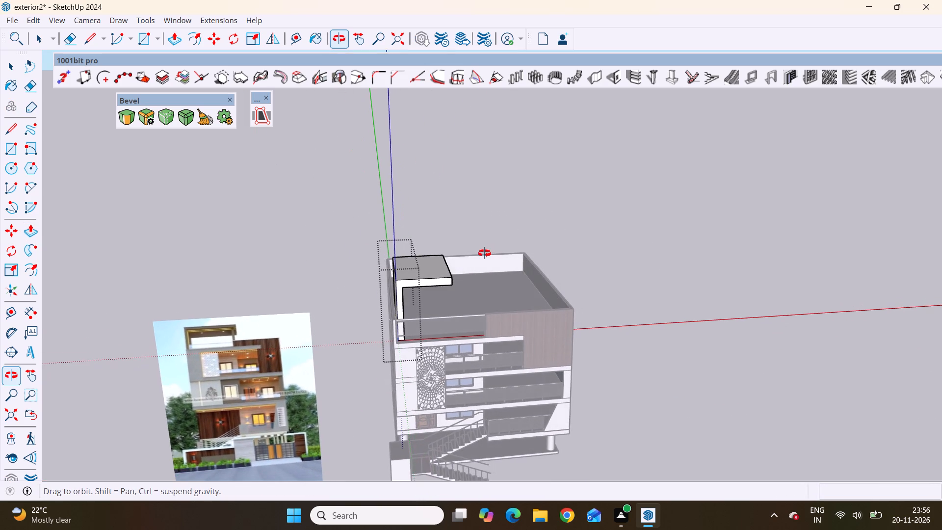
middle_drag(484, 253, 459, 234)
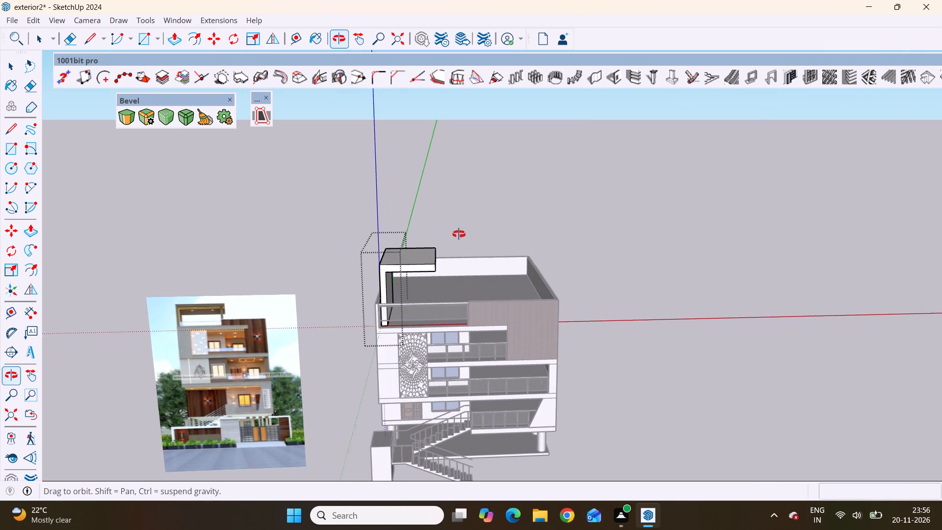
middle_drag(459, 234, 476, 241)
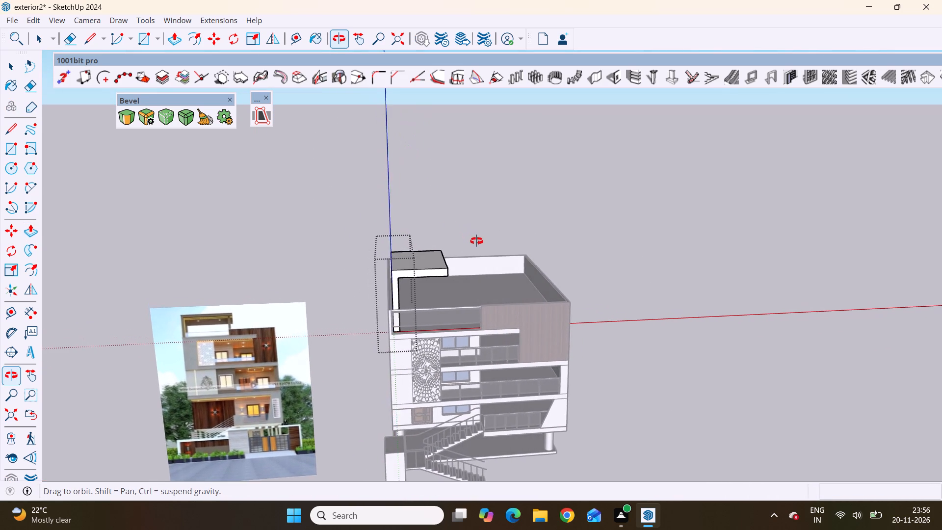
middle_drag(476, 241, 455, 222)
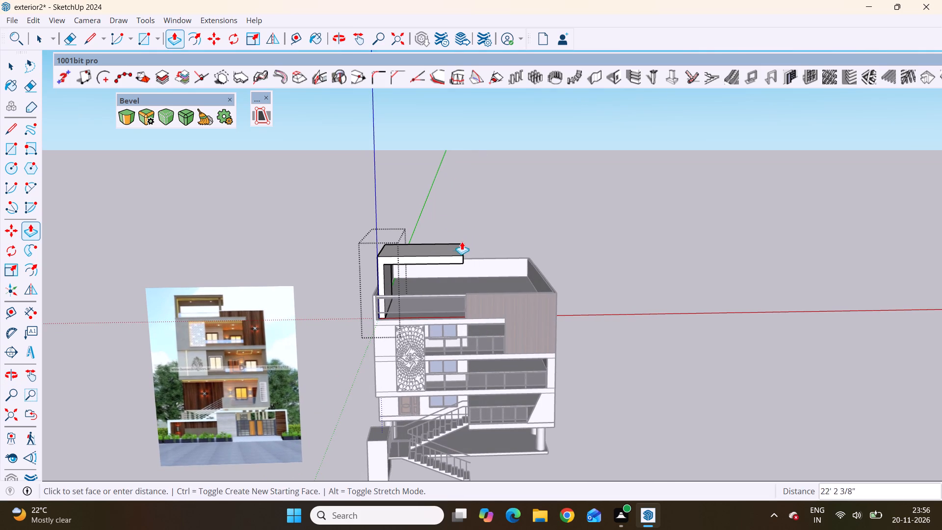
scroll(445, 259, up, 3)
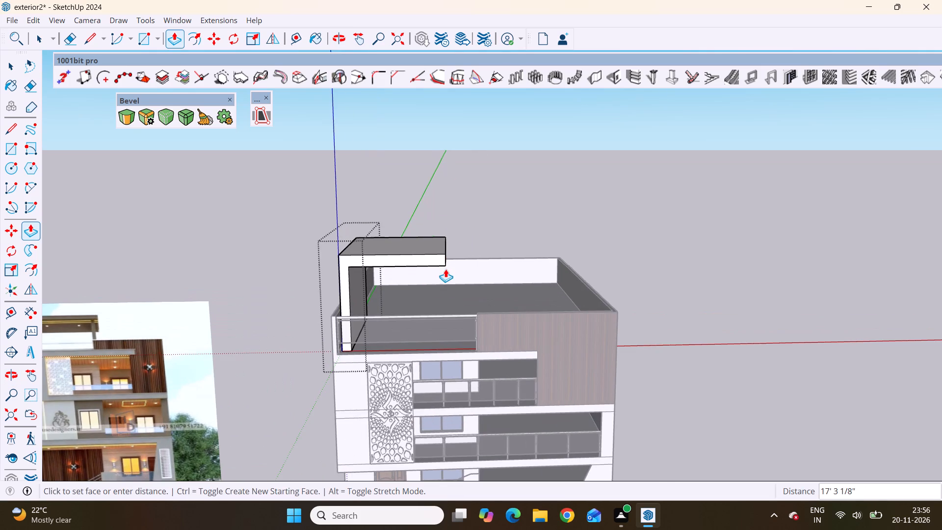
middle_drag(446, 270, 485, 245)
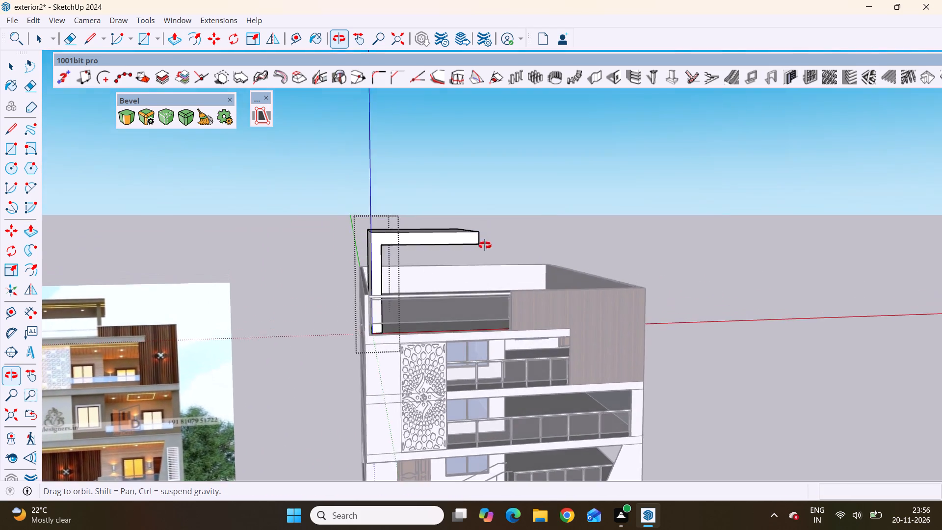
middle_drag(485, 245, 470, 262)
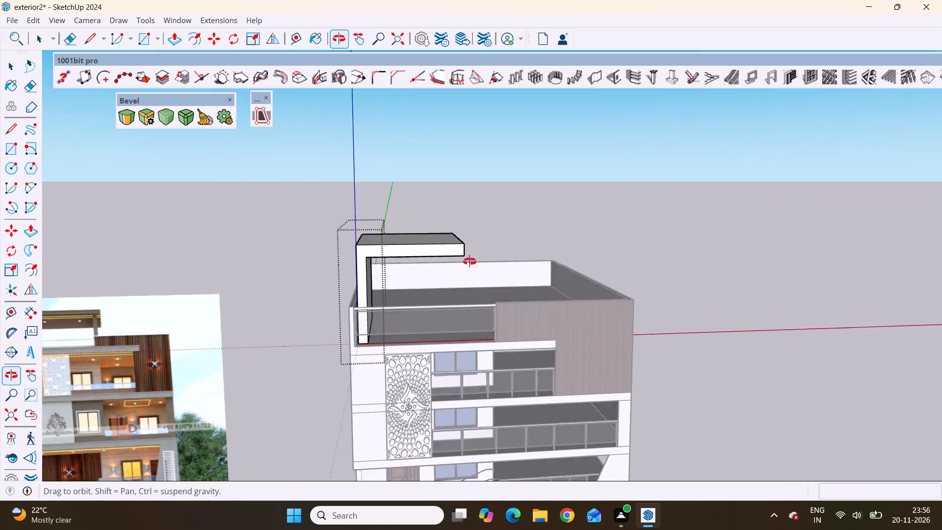
middle_drag(470, 262, 235, 326)
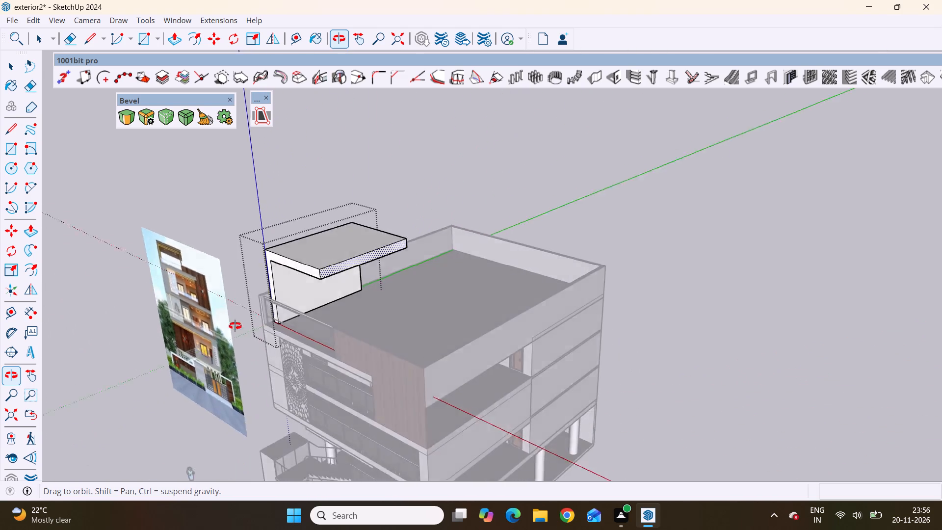
middle_drag(235, 326, 459, 299)
scroll(461, 300, up, 1)
scroll(462, 300, down, 2)
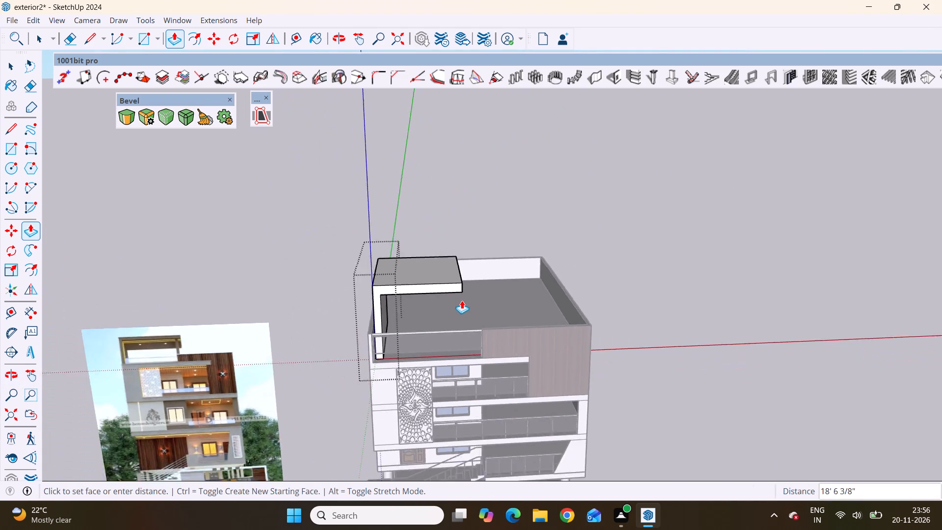
scroll(462, 300, down, 4)
scroll(462, 300, up, 3)
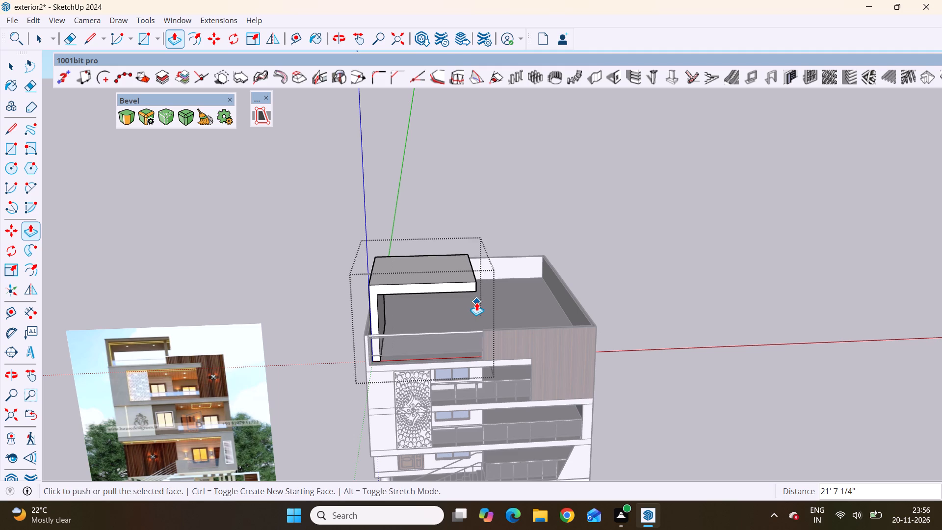
Examine the overhanging rooftop slab's front, free end and underside against the reference facade.
scroll(476, 301, down, 2)
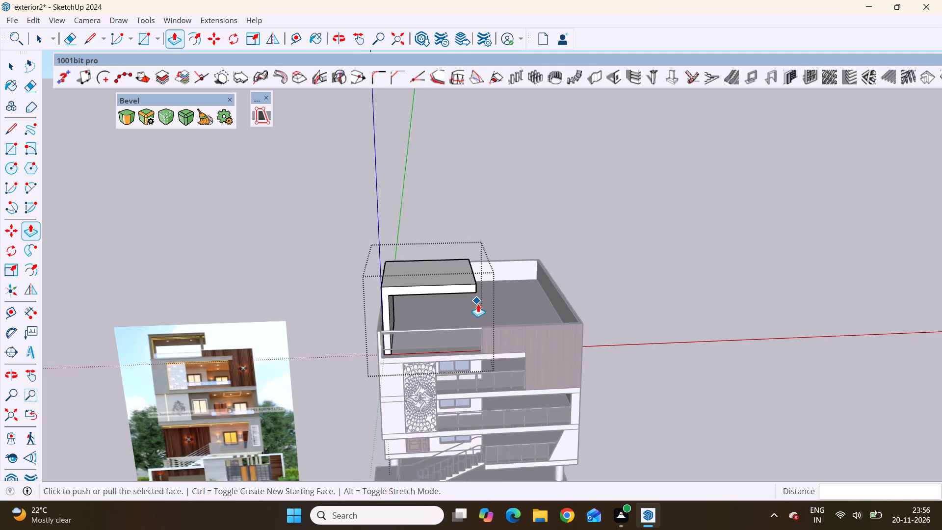
scroll(478, 304, down, 2)
scroll(506, 348, down, 3)
middle_drag(499, 353, 477, 268)
scroll(477, 268, up, 4)
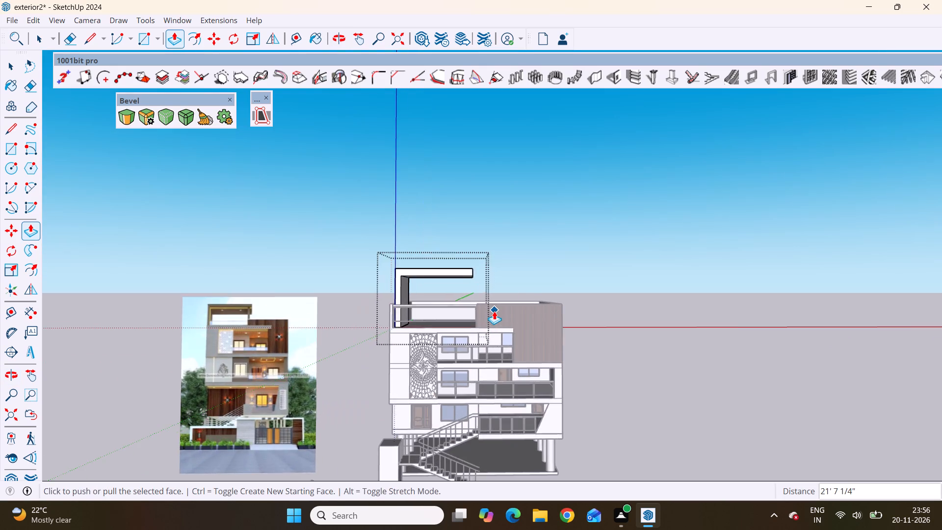
scroll(494, 311, up, 3)
key(space)
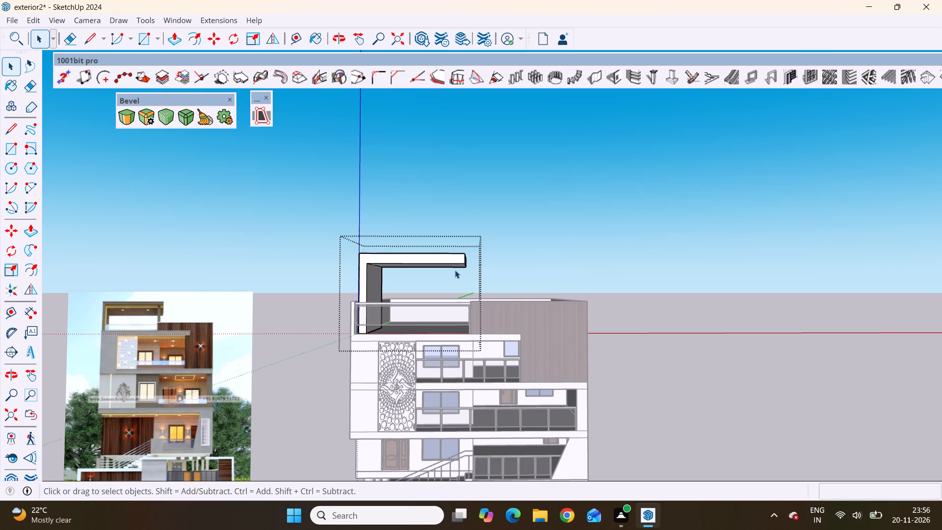
scroll(454, 269, up, 1)
middle_drag(454, 269, 318, 294)
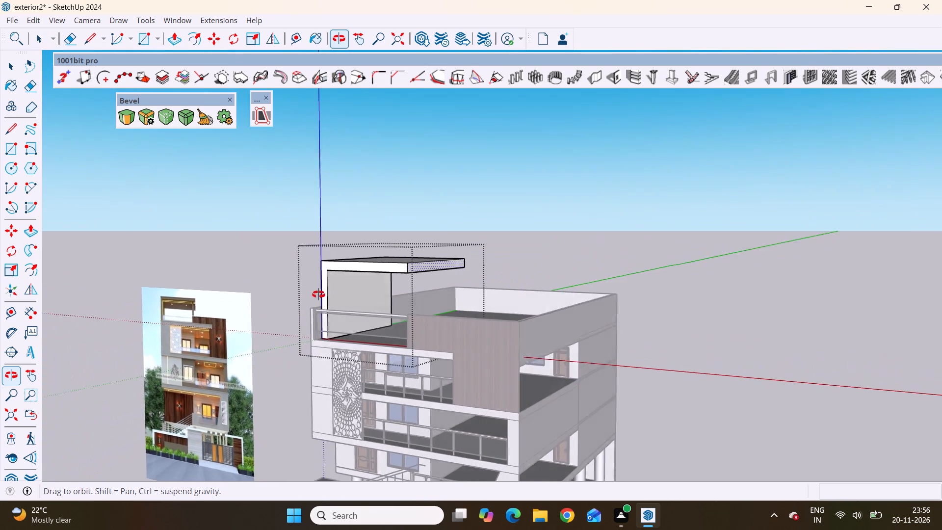
middle_drag(318, 294, 235, 263)
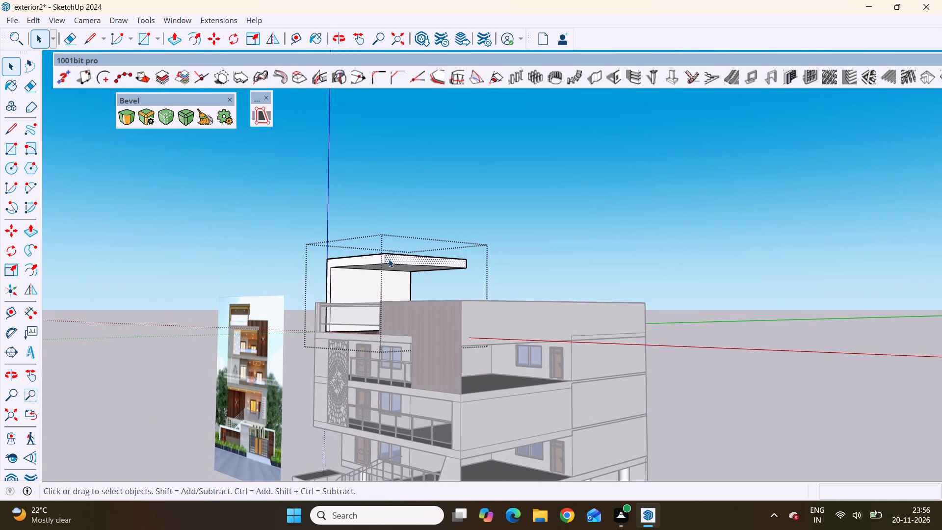
scroll(392, 265, up, 11)
scroll(392, 277, down, 2)
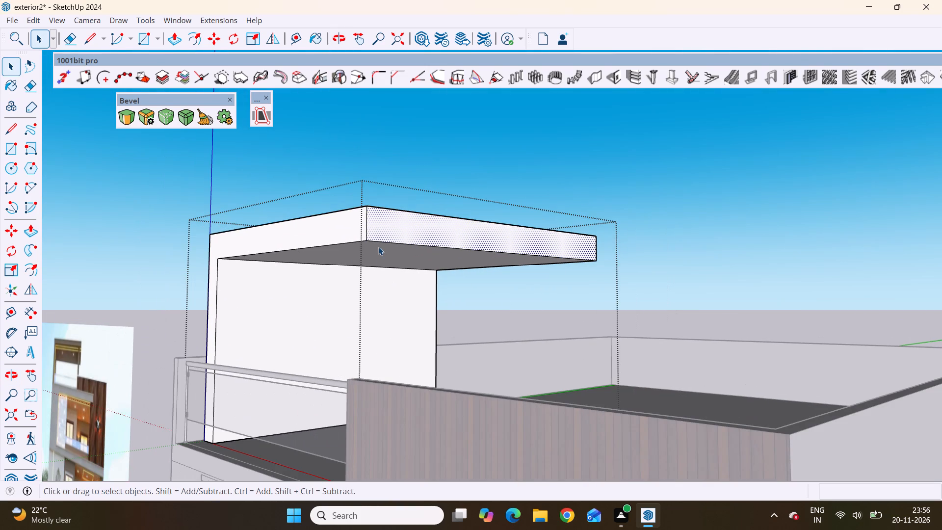
Draw a rectangle about 2' 8 1/8" by 2' 3" on the roof slab's underside at its free front corner.
scroll(378, 255, up, 4)
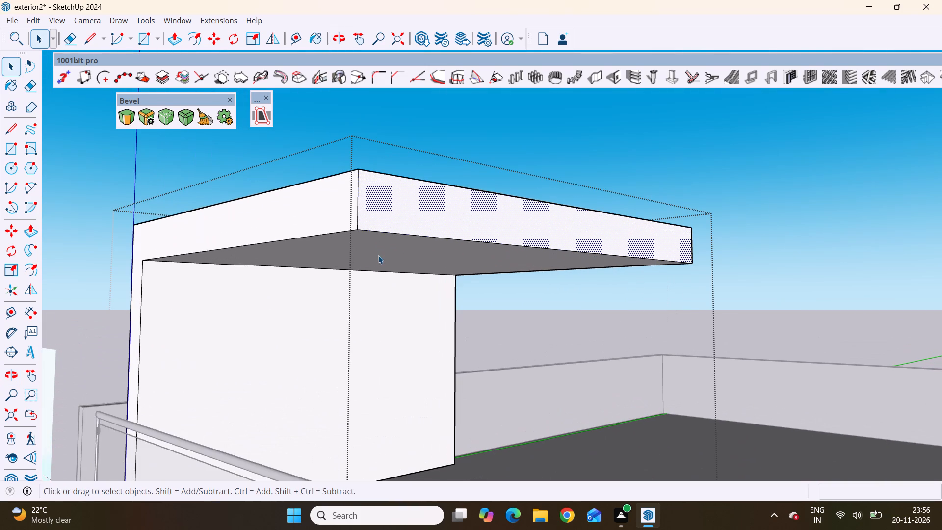
middle_drag(404, 282, 416, 256)
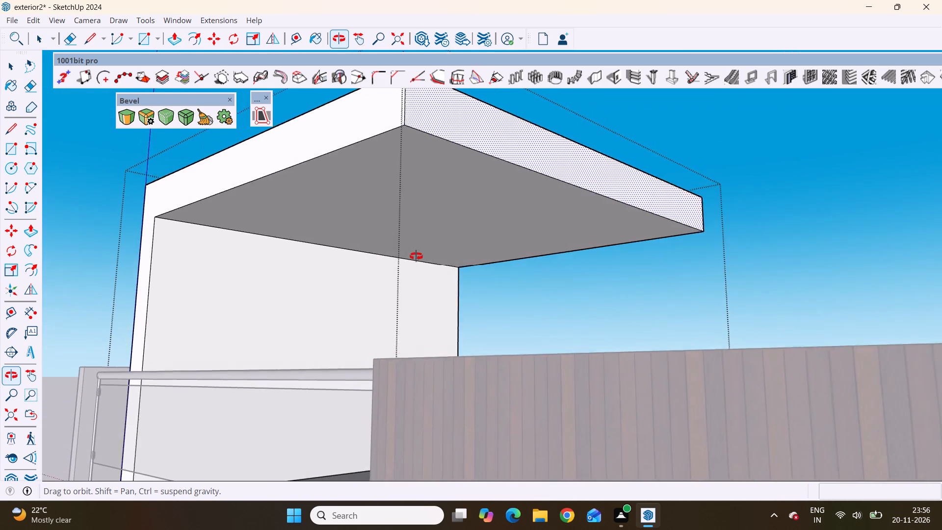
middle_drag(416, 256, 406, 257)
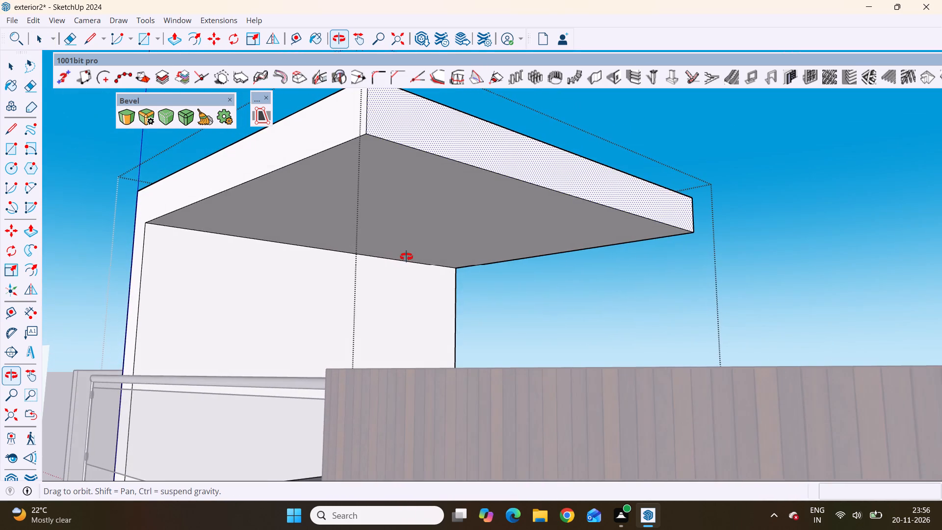
middle_drag(406, 257, 407, 257)
scroll(373, 158, up, 2)
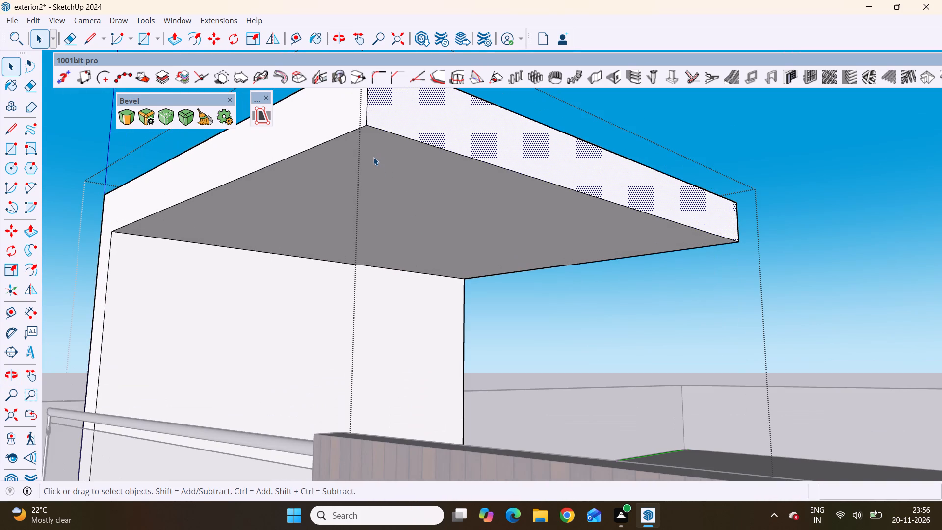
key(r)
scroll(360, 138, up, 2)
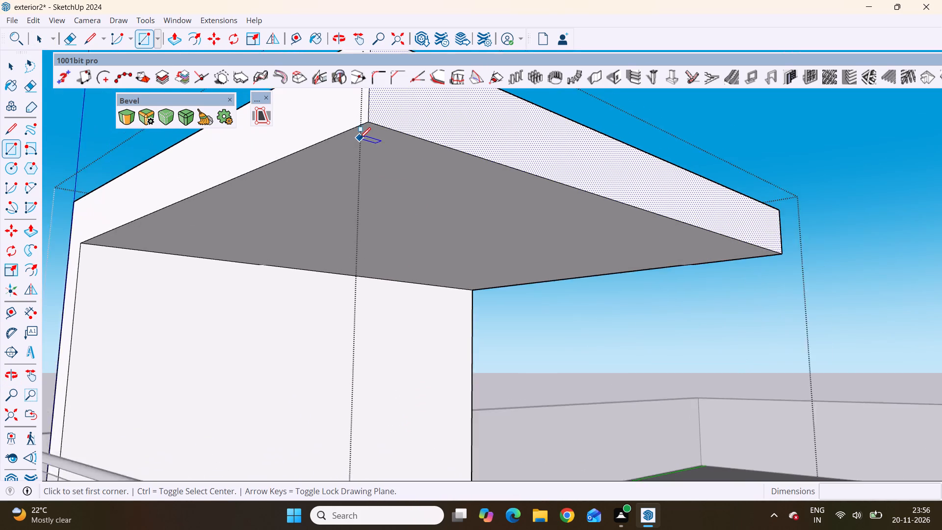
scroll(360, 138, up, 2)
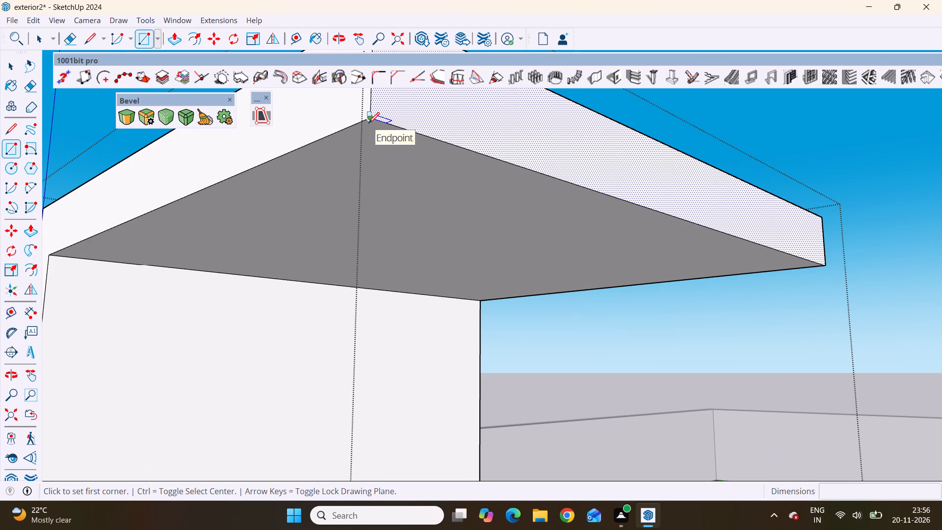
click(368, 123)
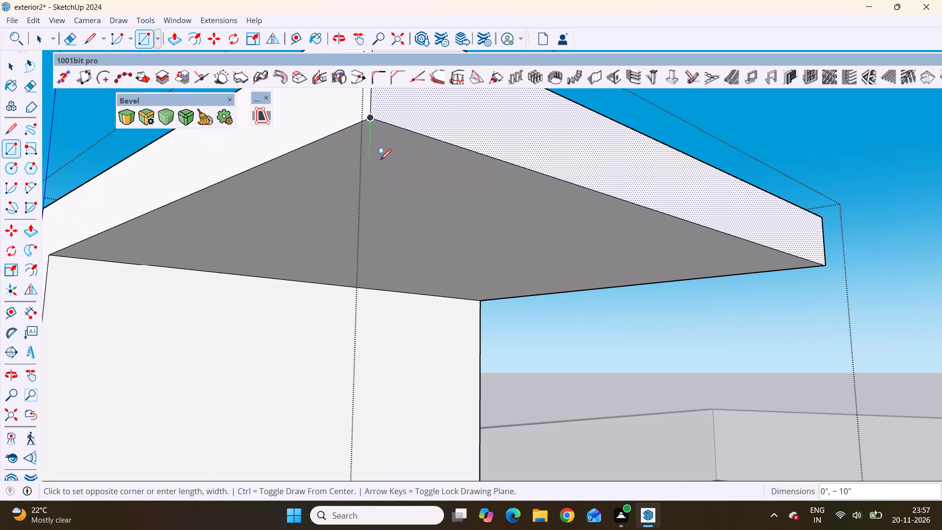
scroll(379, 159, up, 5)
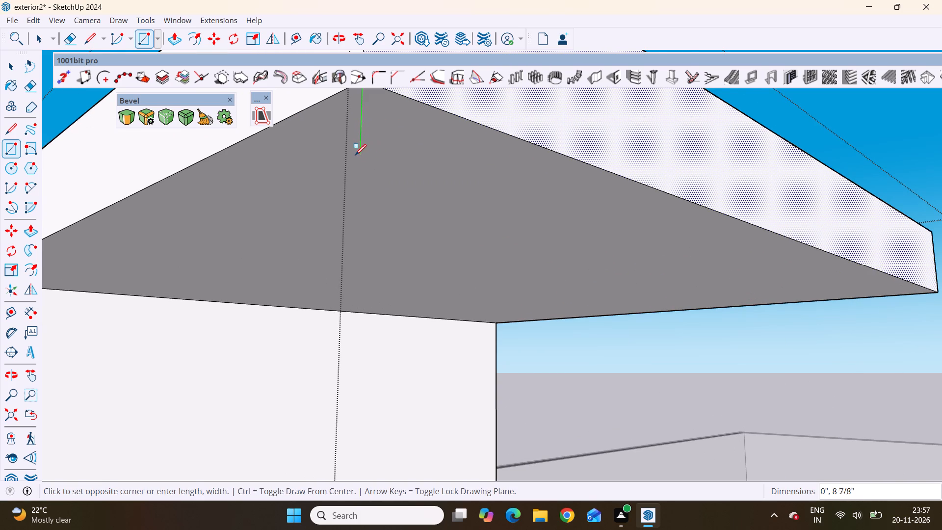
scroll(355, 156, down, 8)
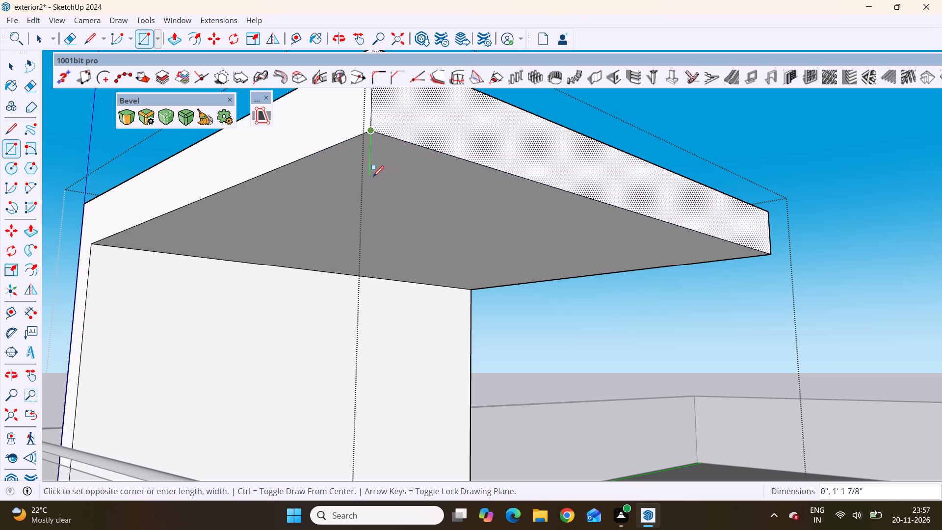
scroll(380, 176, down, 4)
middle_drag(387, 183, 526, 116)
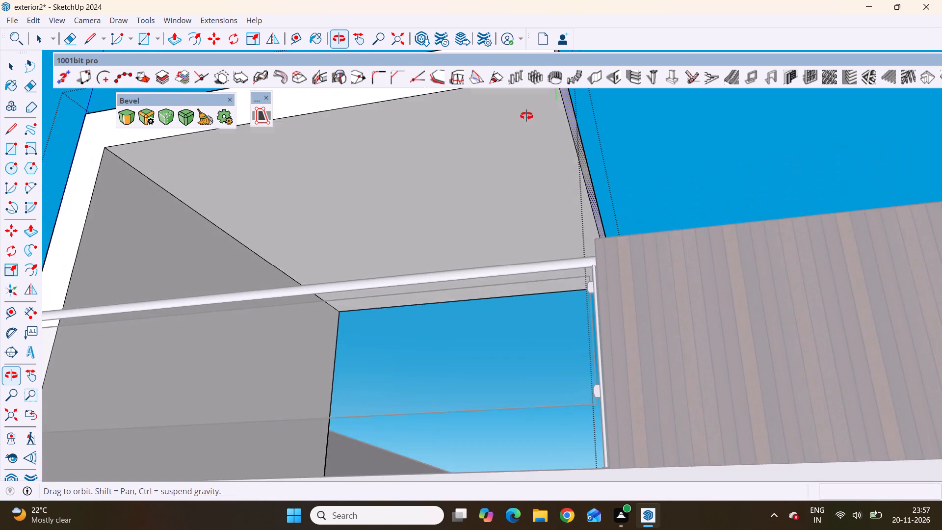
middle_drag(526, 116, 526, 116)
scroll(526, 132, down, 4)
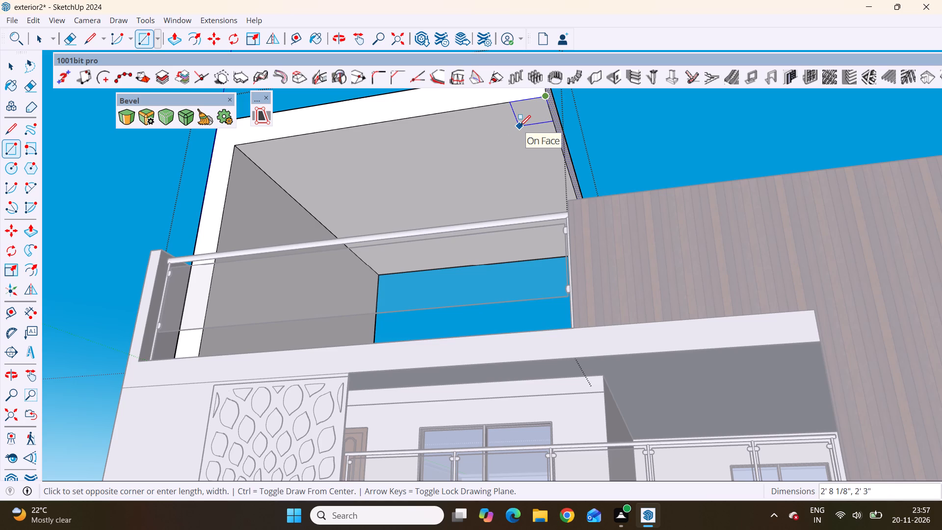
click(519, 126)
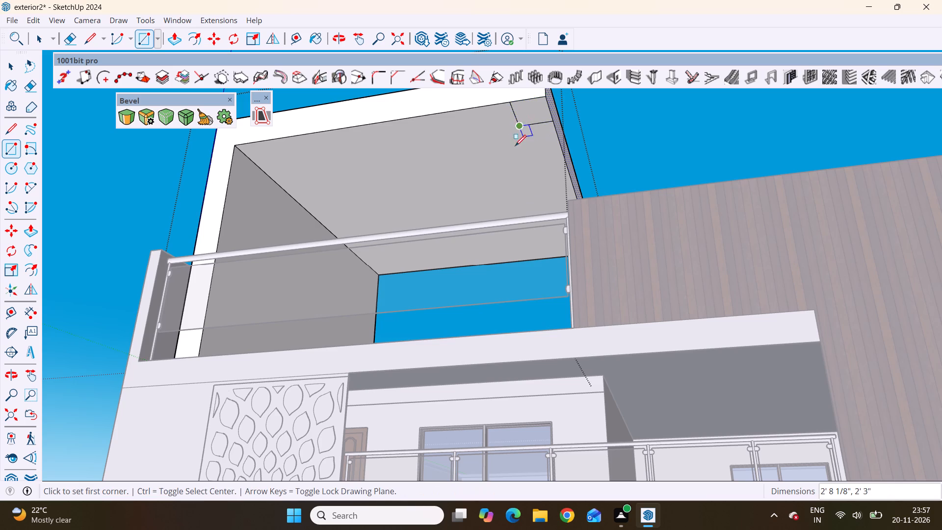
Copy the corner rectangle about 21' 11 11/16" along the slab's free edge to the underside's rear corner.
scroll(519, 163, down, 7)
scroll(459, 160, down, 3)
middle_drag(471, 167, 547, 190)
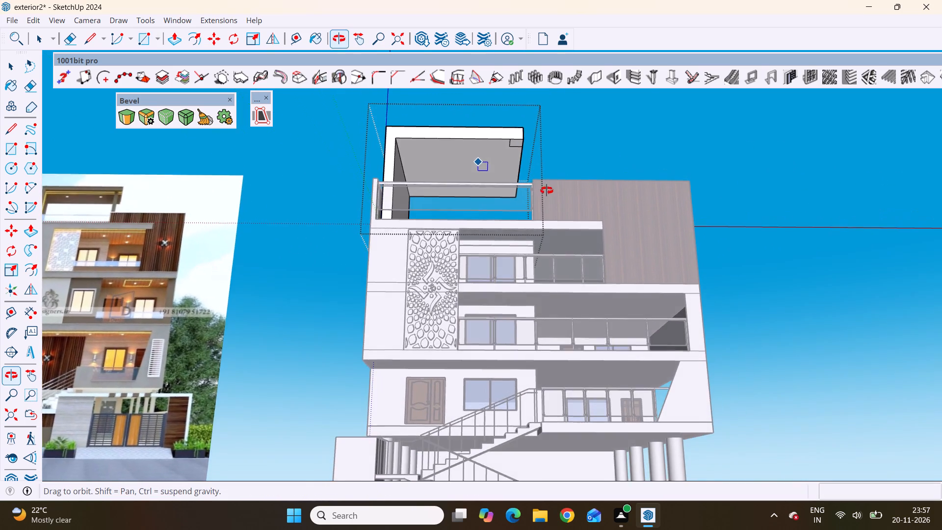
middle_drag(547, 190, 546, 182)
scroll(518, 156, up, 8)
key(space)
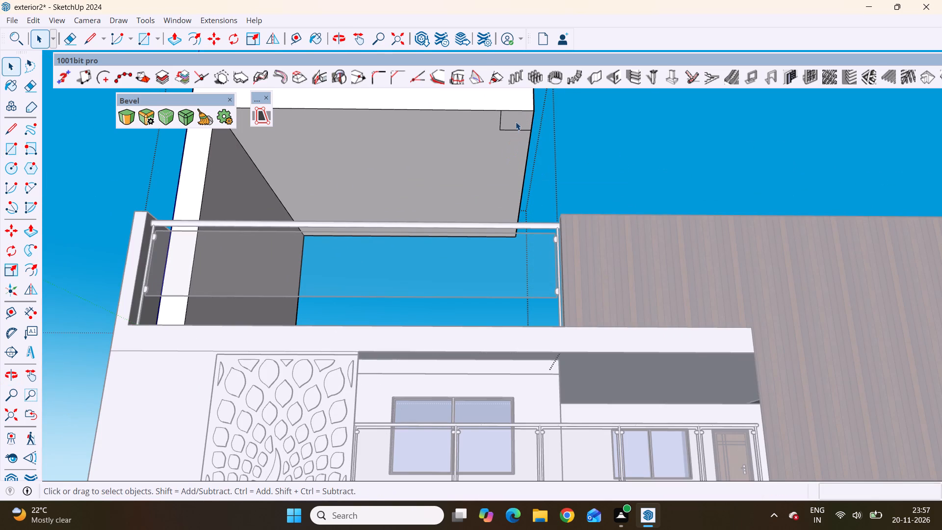
click(516, 121)
double_click(516, 123)
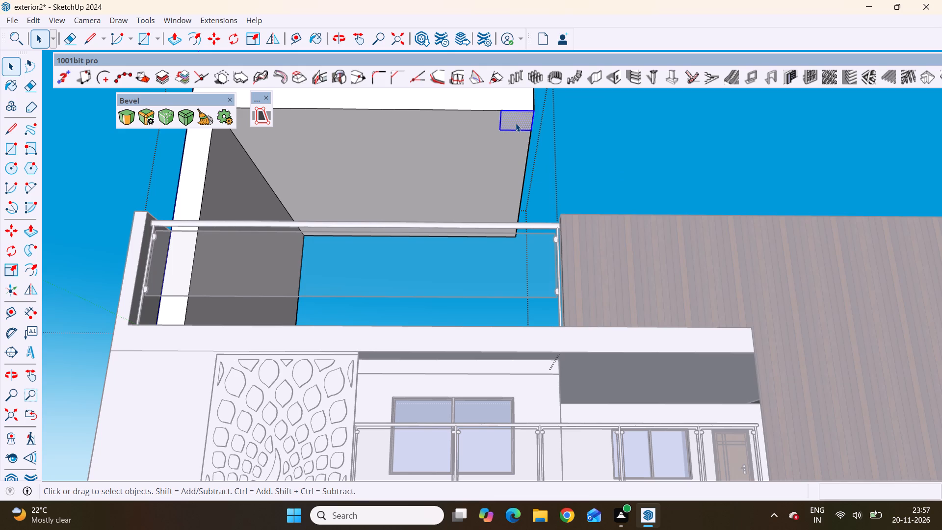
key(m)
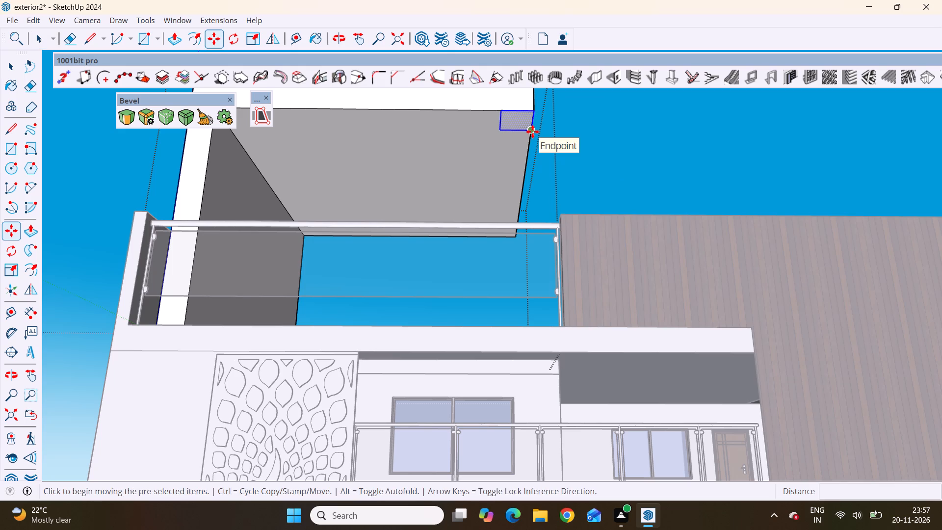
click(532, 132)
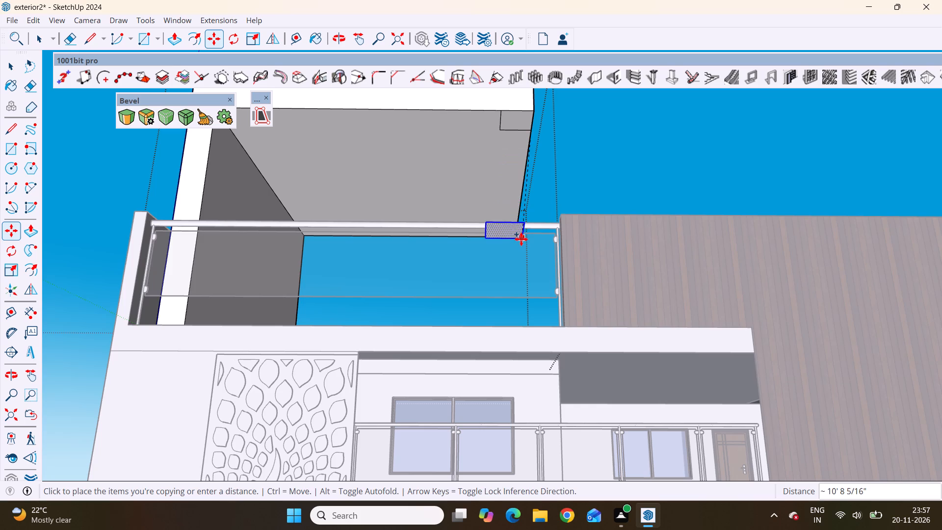
scroll(521, 242, up, 12)
scroll(519, 253, down, 2)
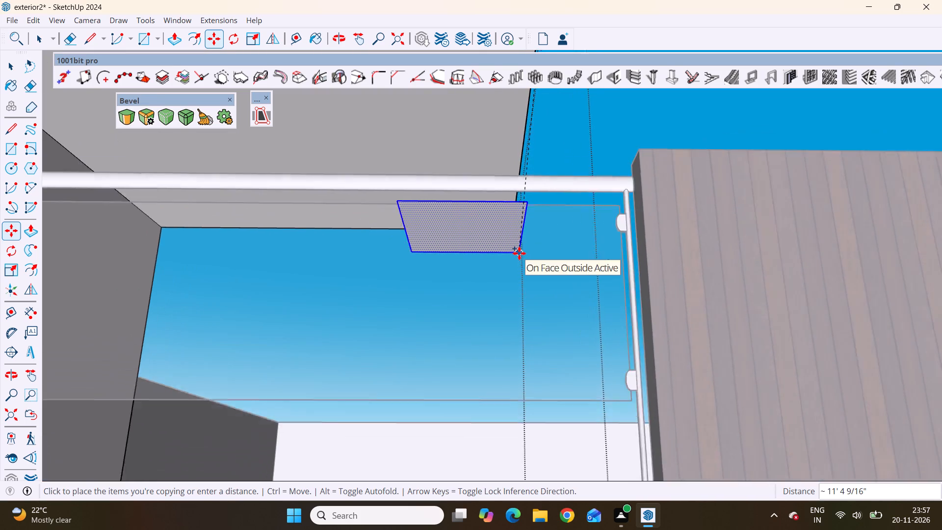
scroll(519, 253, down, 4)
scroll(510, 194, up, 9)
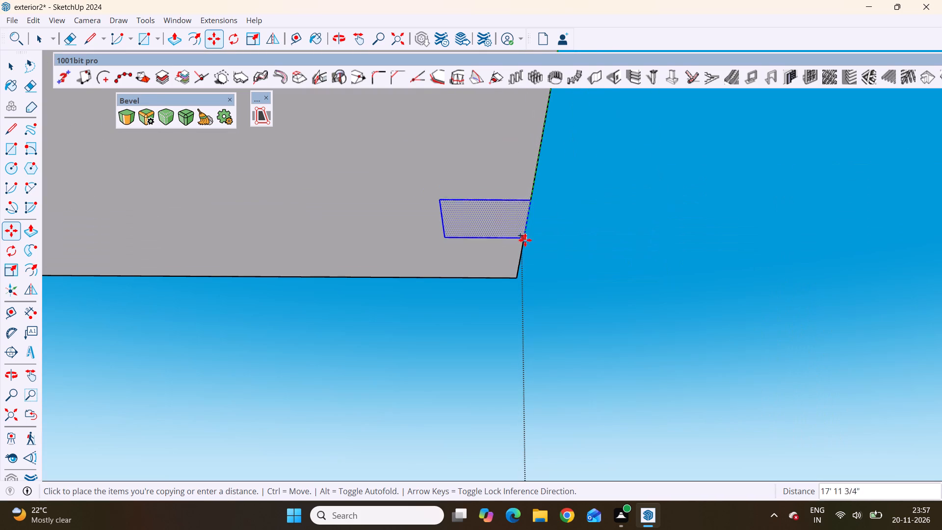
click(515, 281)
scroll(424, 240, down, 9)
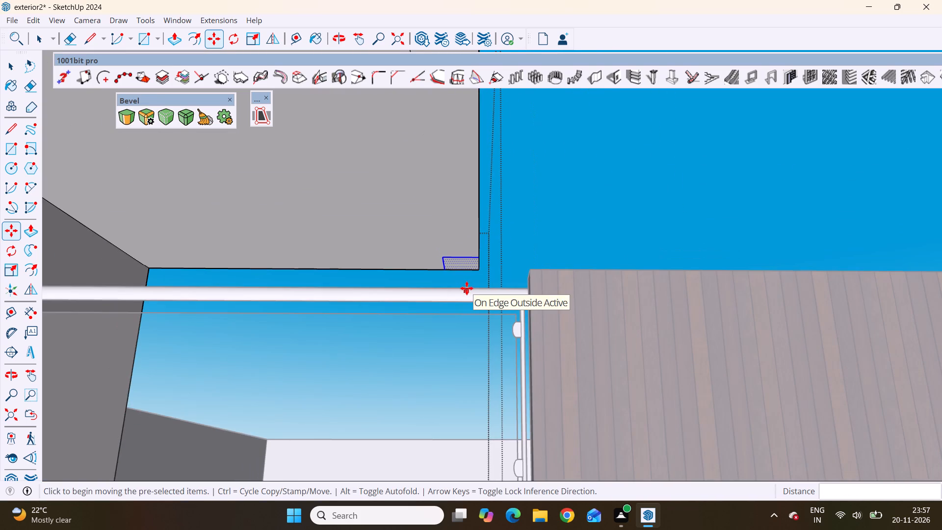
key(space)
Push/Pull the rear corner rectangle down about 15' 7 1/16" to the terrace floor as a column.
key(p)
click(463, 256)
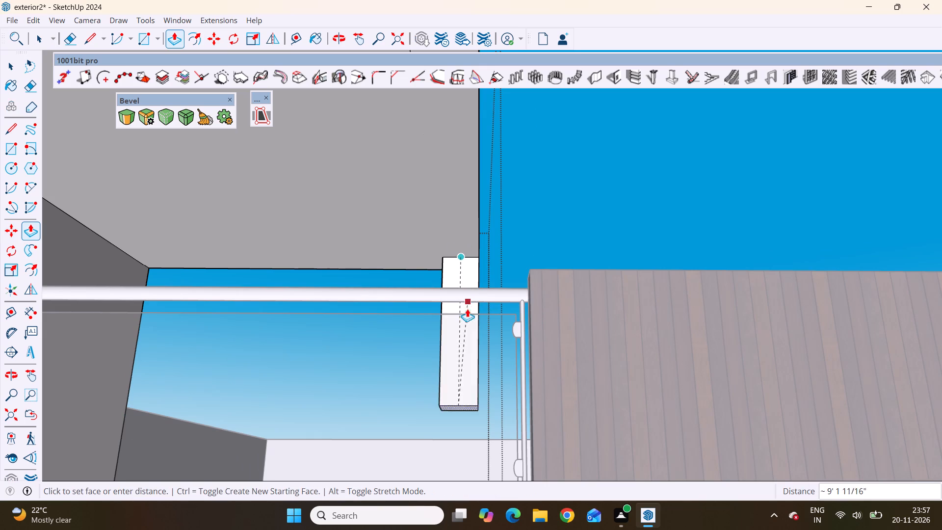
scroll(440, 294, down, 8)
middle_drag(464, 278, 450, 421)
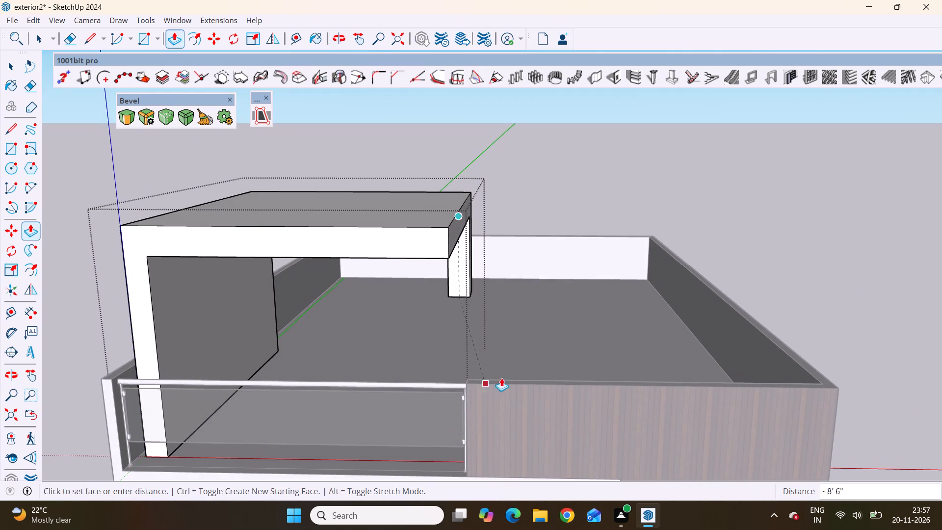
scroll(514, 341, down, 1)
middle_drag(486, 350, 315, 390)
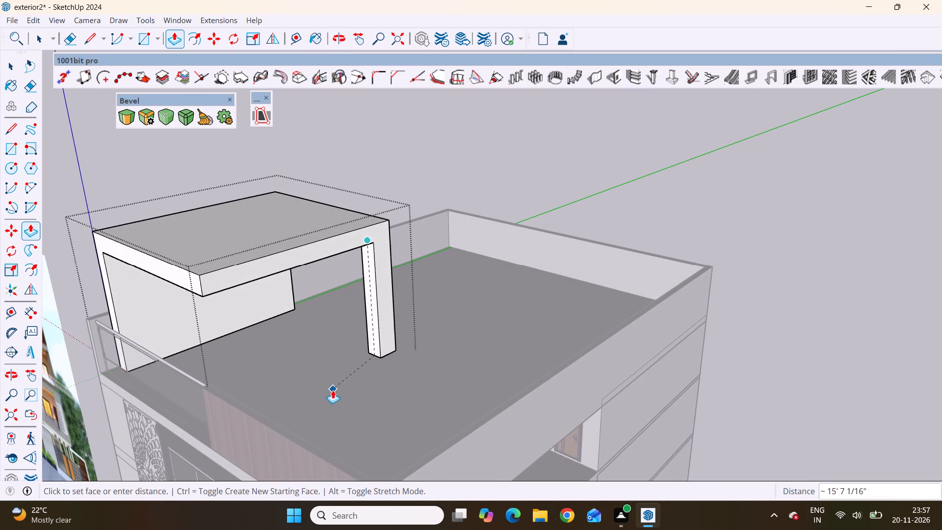
click(386, 409)
Push/Pull the front corner rectangle down about 15' 1 3/4" to the terrace floor as a second column.
scroll(302, 373, down, 2)
middle_drag(310, 371, 315, 349)
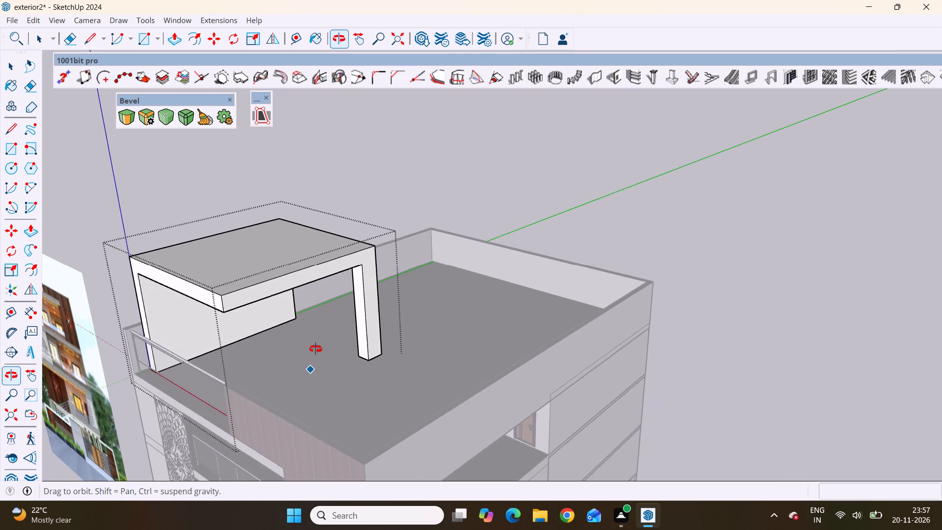
middle_drag(315, 349, 475, 282)
scroll(552, 308, down, 2)
scroll(512, 182, up, 4)
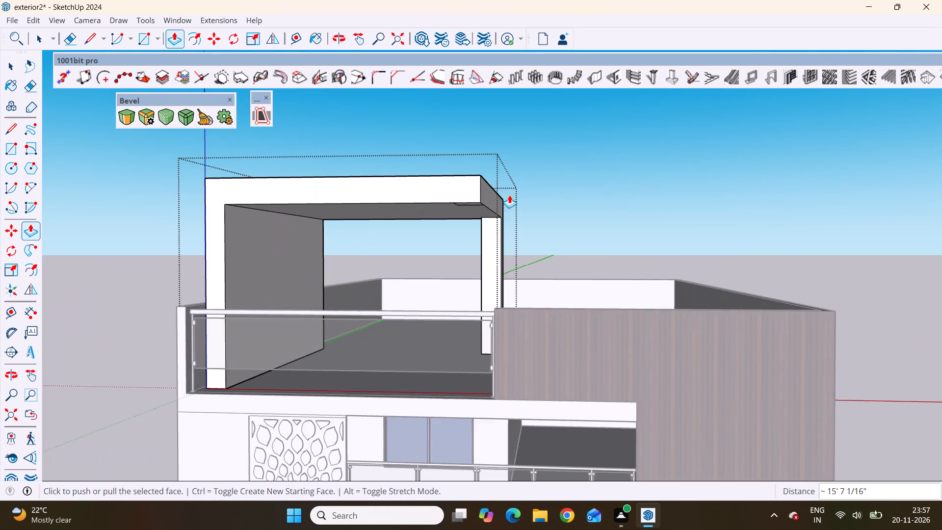
scroll(509, 195, up, 3)
middle_drag(492, 223, 502, 180)
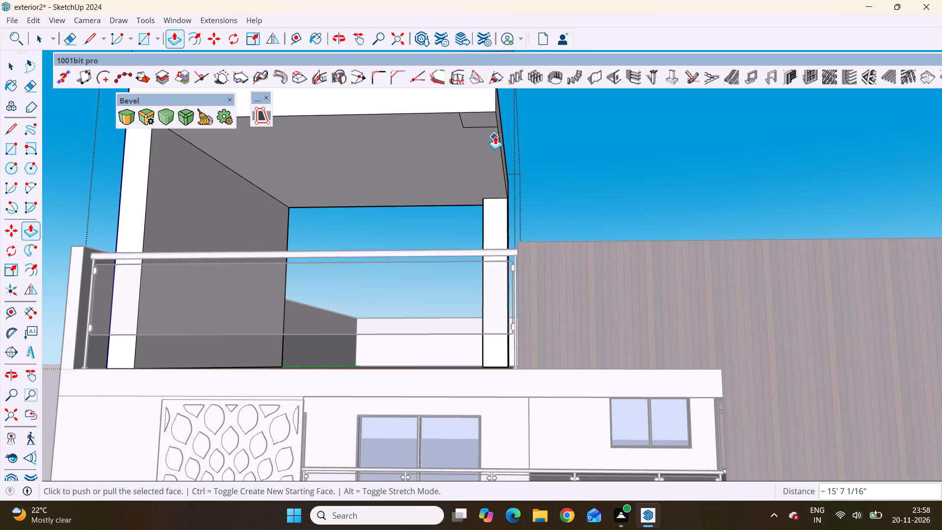
scroll(475, 122, up, 4)
scroll(487, 159, down, 1)
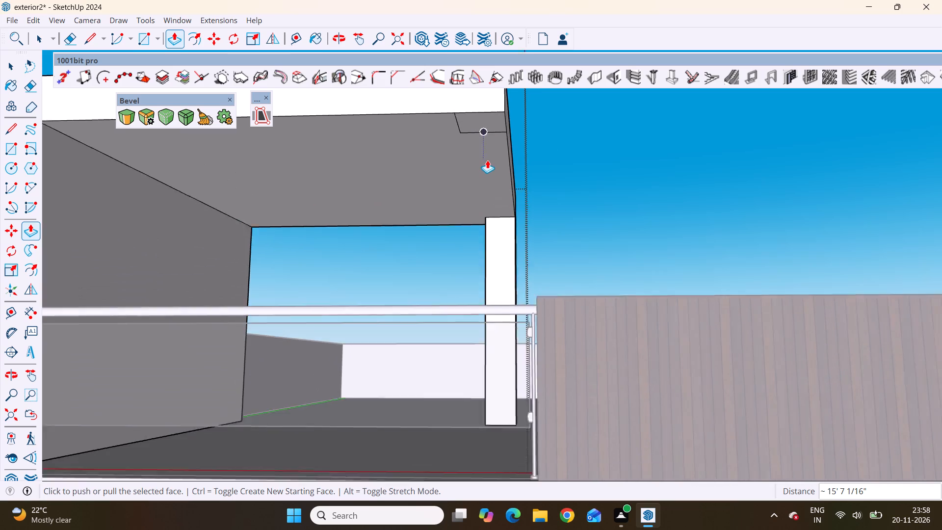
scroll(487, 160, down, 2)
key(space)
click(482, 131)
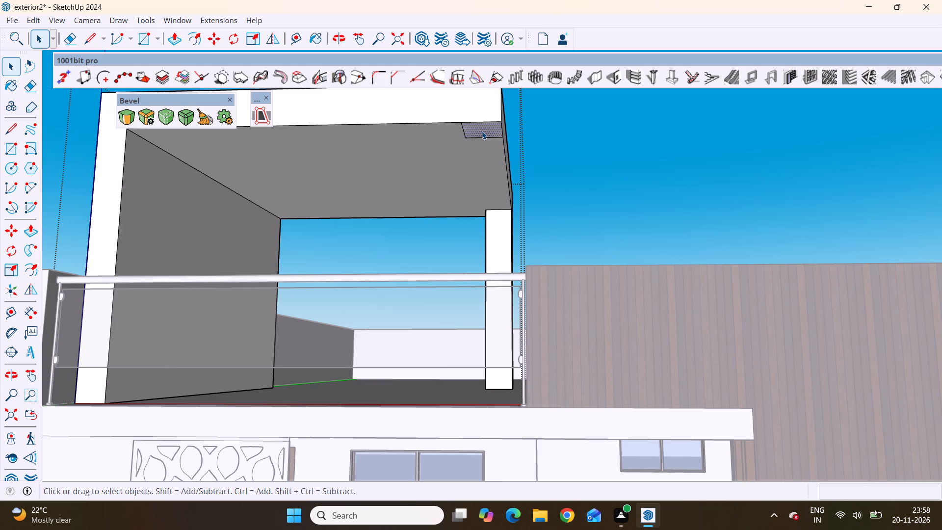
key(p)
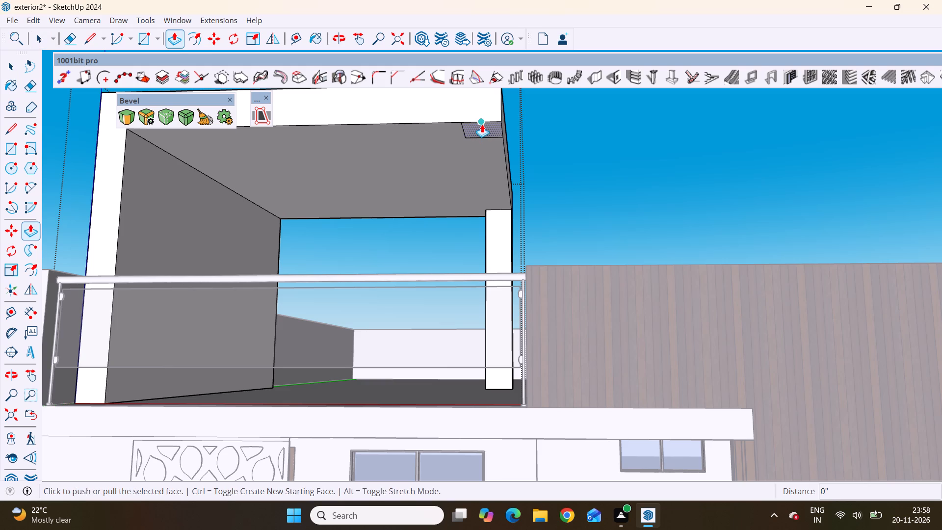
click(483, 130)
scroll(507, 213, down, 4)
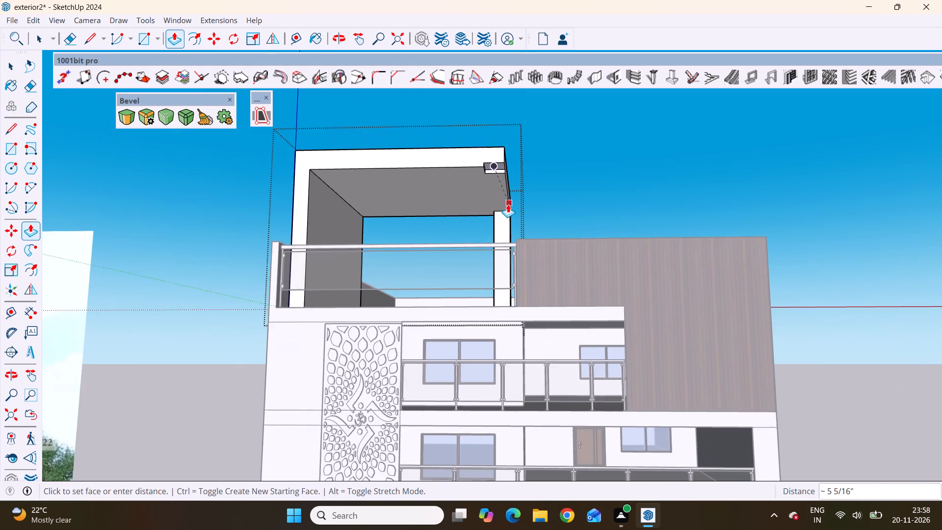
scroll(508, 204, down, 2)
middle_drag(509, 204, 465, 344)
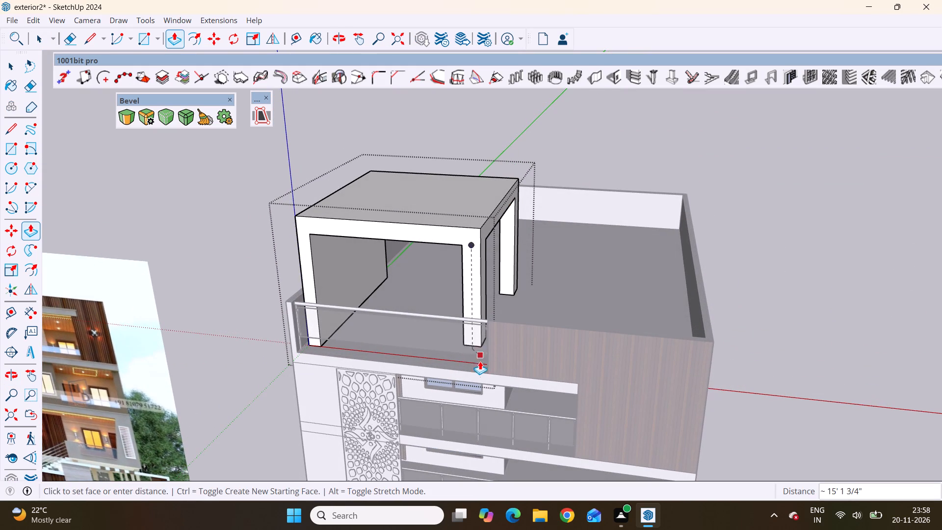
scroll(482, 366, up, 9)
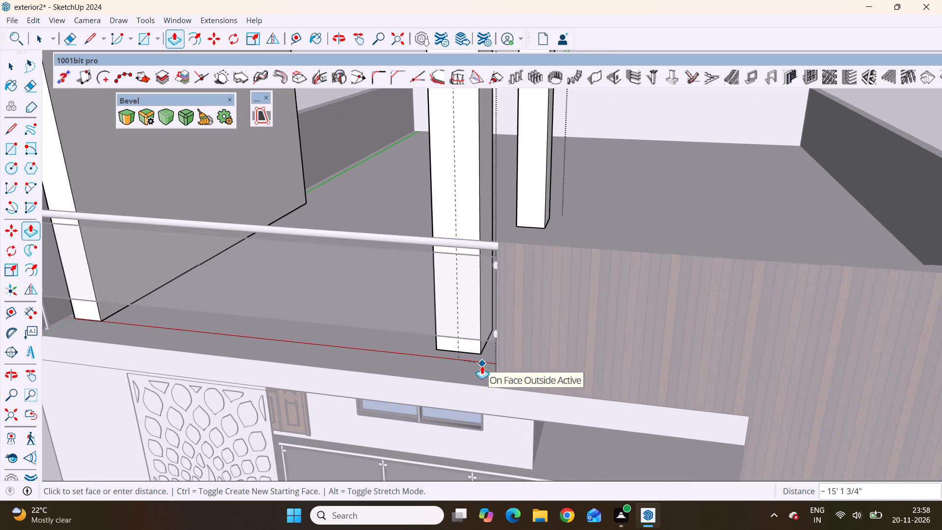
scroll(482, 366, up, 1)
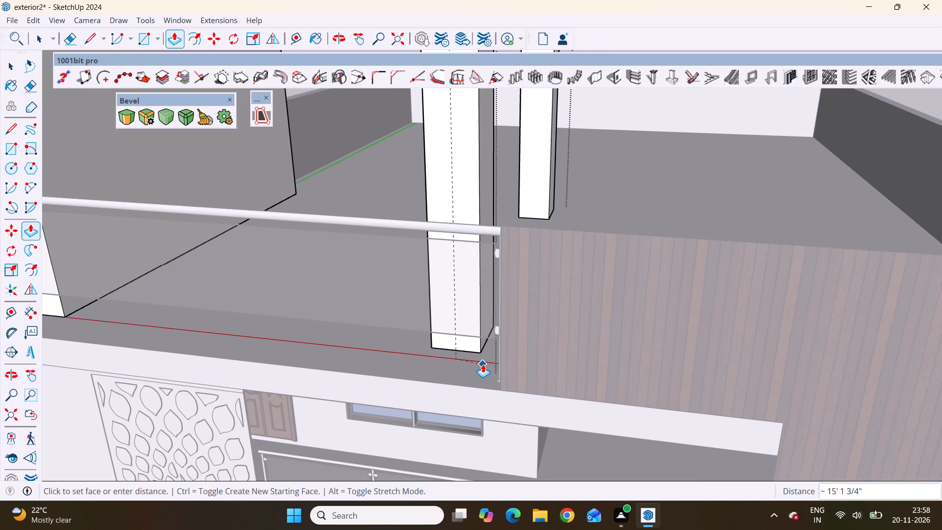
scroll(483, 354, down, 1)
middle_drag(483, 354, 301, 446)
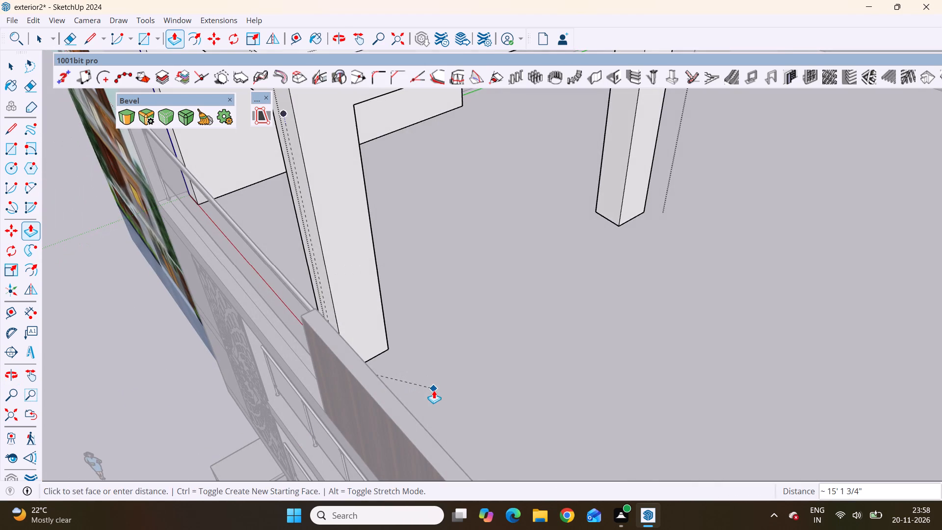
click(434, 390)
scroll(386, 270, down, 10)
key(space)
scroll(470, 323, down, 3)
middle_drag(456, 329, 519, 320)
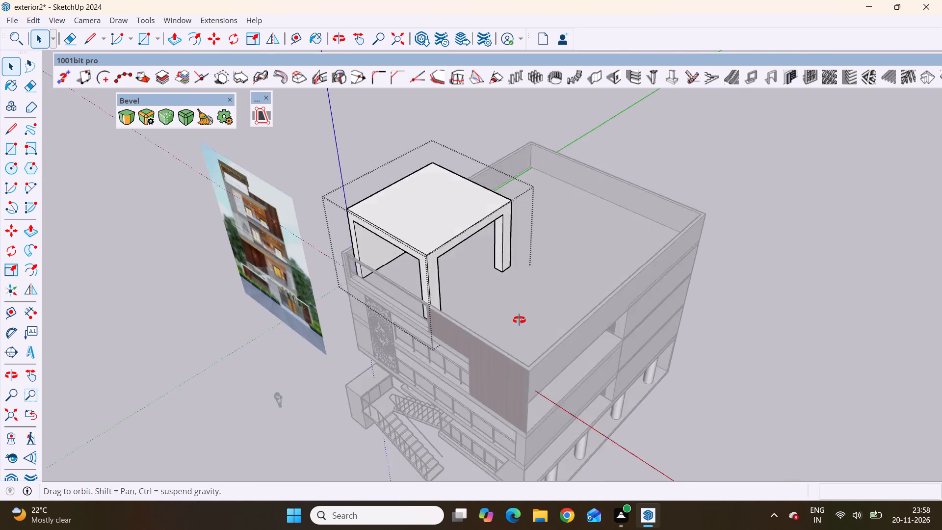
Leave the rooftop frame group and delete the reference facade image standing beside the house.
middle_drag(519, 320, 587, 290)
scroll(563, 309, up, 1)
scroll(641, 241, down, 6)
double_click(731, 273)
scroll(518, 358, down, 3)
middle_drag(508, 366, 575, 358)
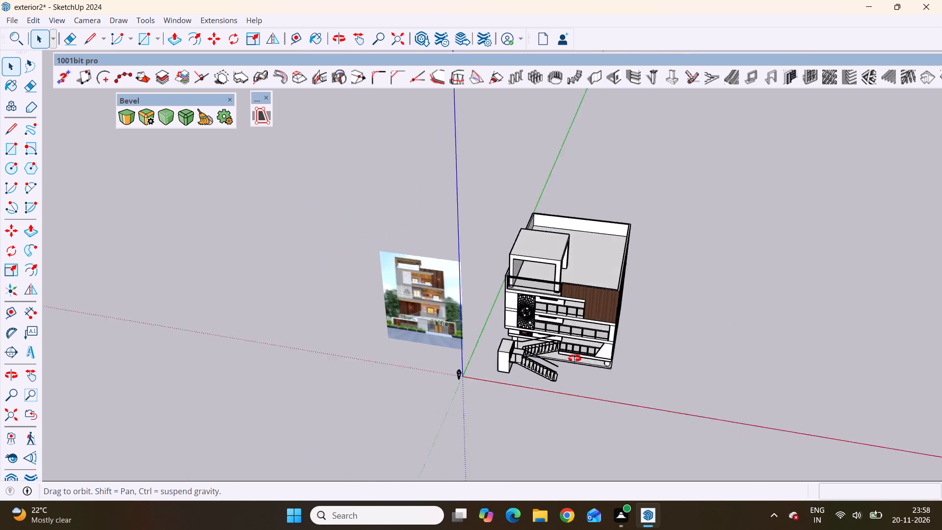
middle_drag(575, 358, 613, 257)
scroll(613, 257, up, 4)
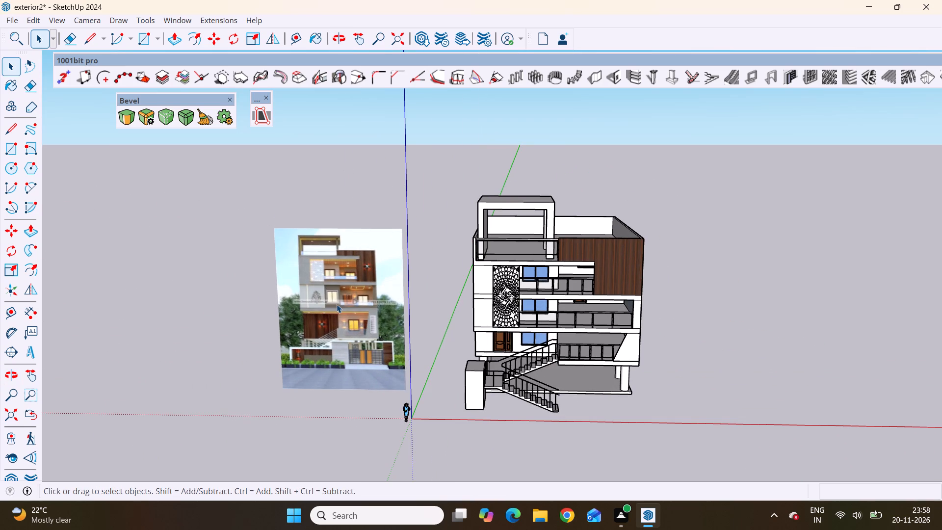
click(336, 304)
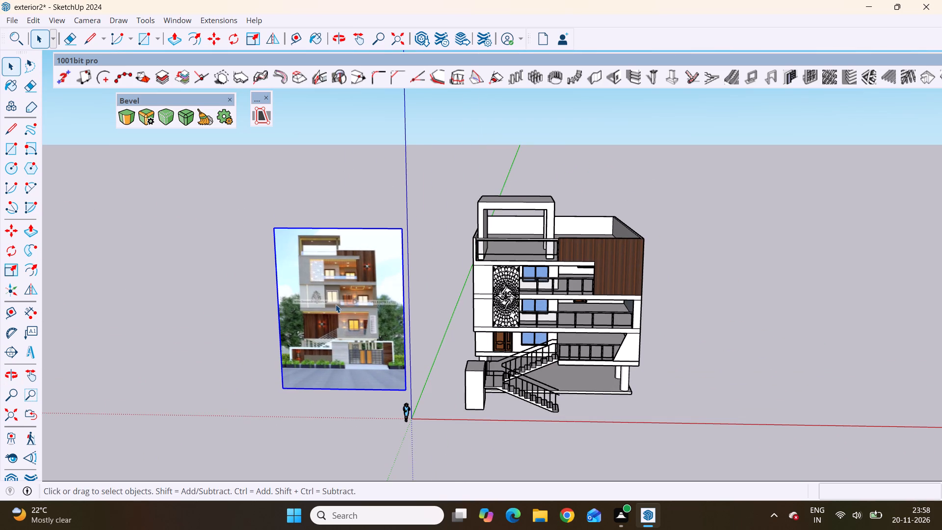
key(Delete)
Examine the completed house exterior from the front, from the entrance stairs up to the rooftop frame.
scroll(336, 304, down, 7)
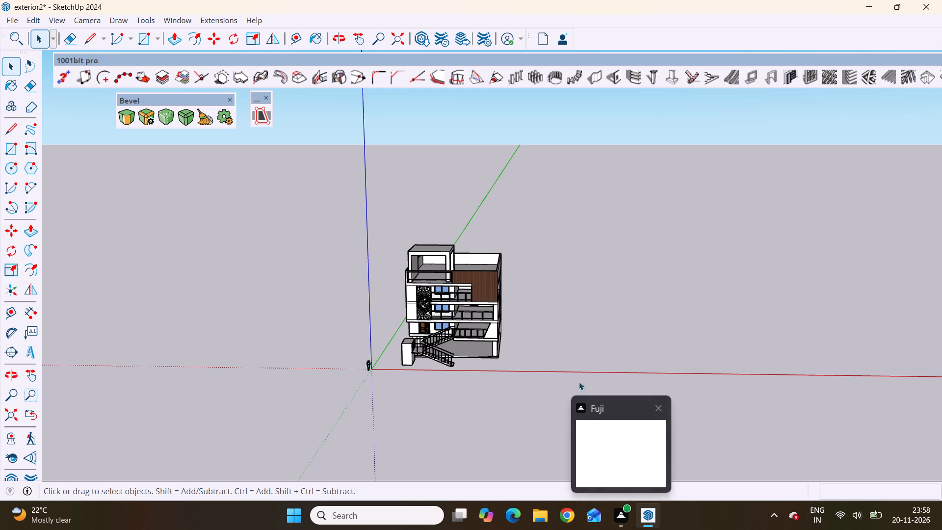
click(579, 355)
middle_drag(467, 344, 488, 297)
scroll(445, 270, up, 2)
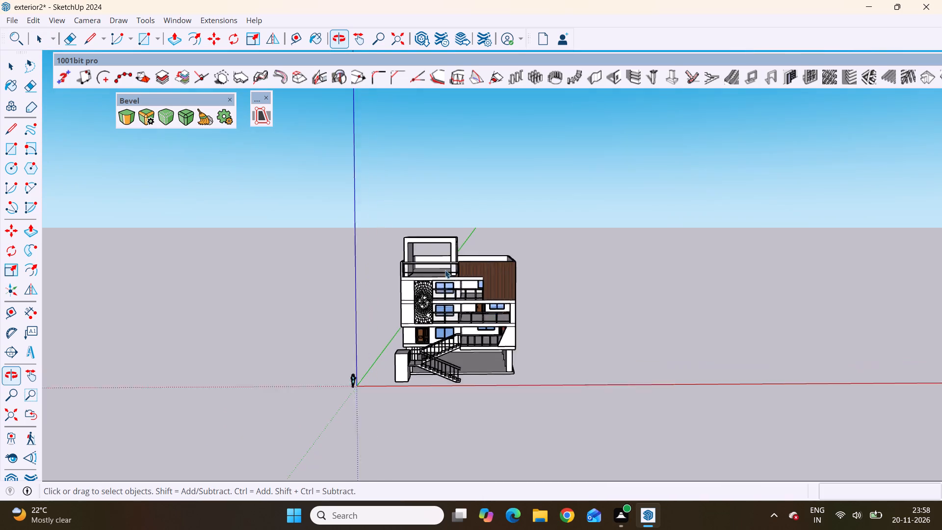
scroll(445, 270, up, 6)
scroll(445, 271, down, 3)
middle_drag(482, 361, 481, 335)
scroll(481, 335, up, 4)
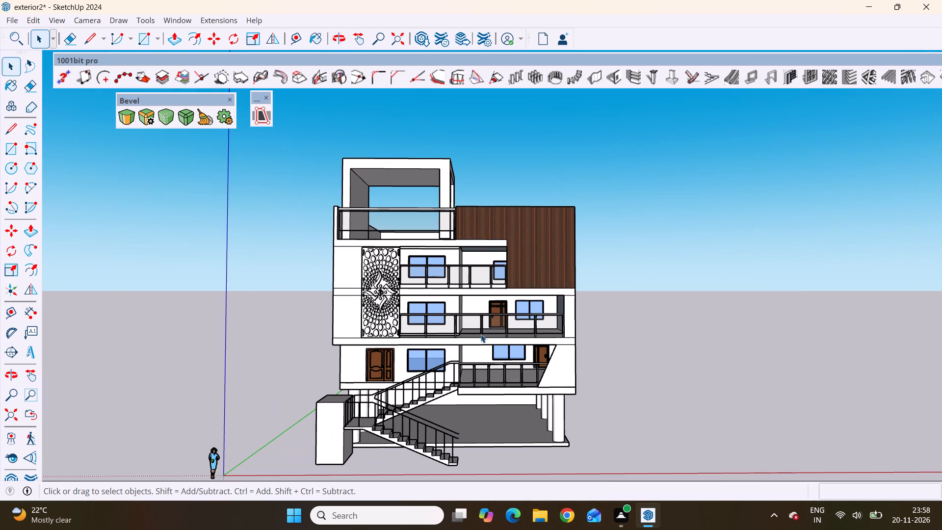
middle_drag(481, 334, 494, 378)
scroll(491, 344, down, 4)
middle_drag(490, 377, 486, 351)
scroll(486, 351, up, 1)
Save the exterior2 model.
key(ctrl+s)
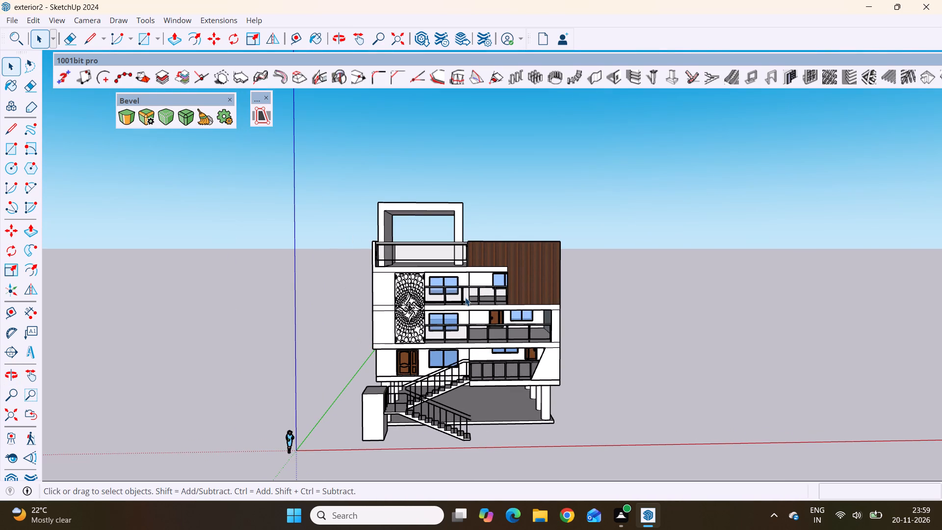
Preview the current front view as a Microsoft Print to PDF page, inspect it enlarged, and close the preview without printing.
key(ctrl+p)
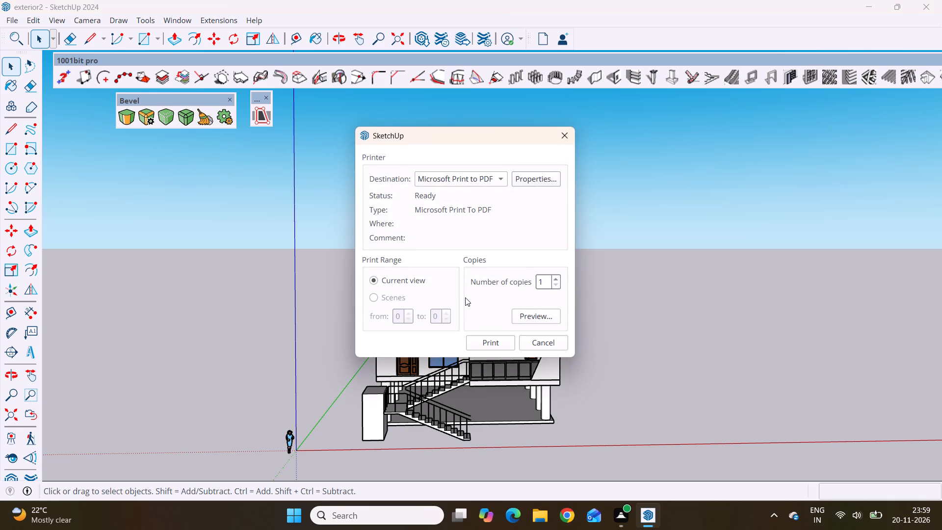
click(529, 311)
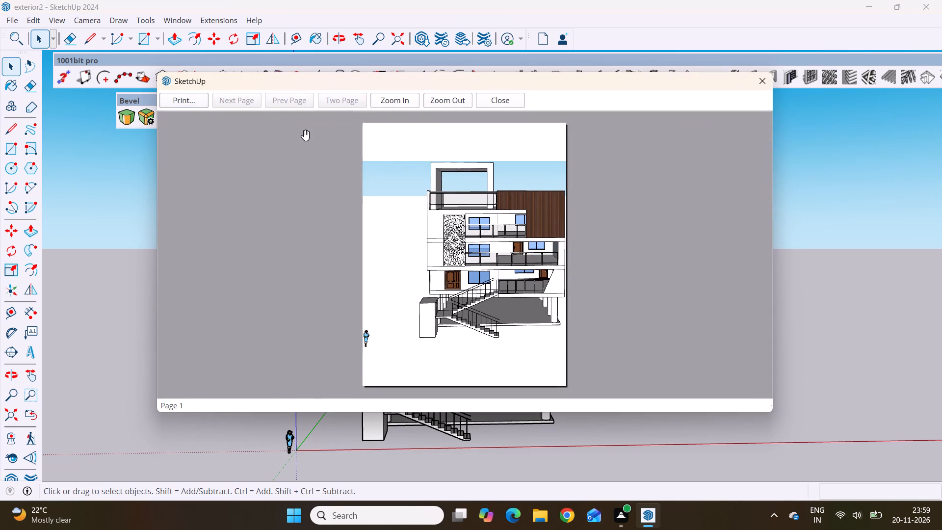
scroll(545, 277, down, 4)
triple_click(399, 104)
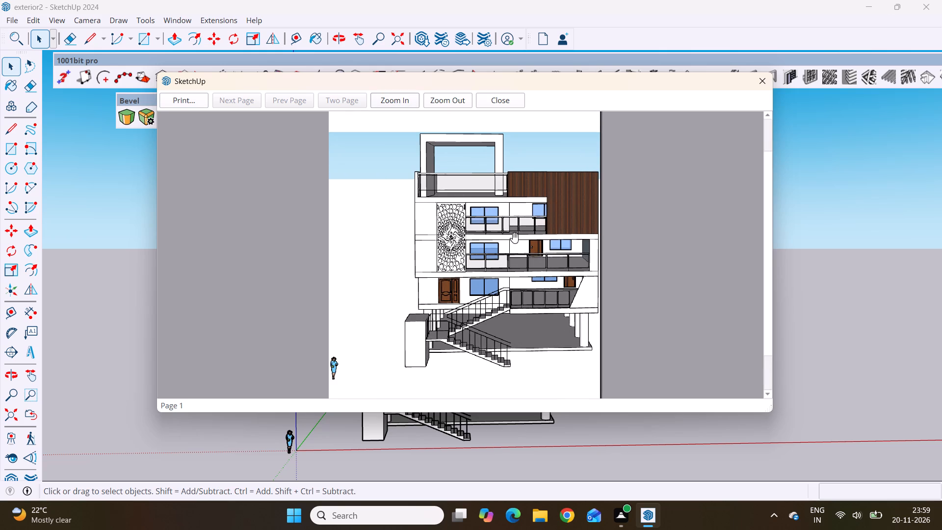
drag(515, 238, 404, 255)
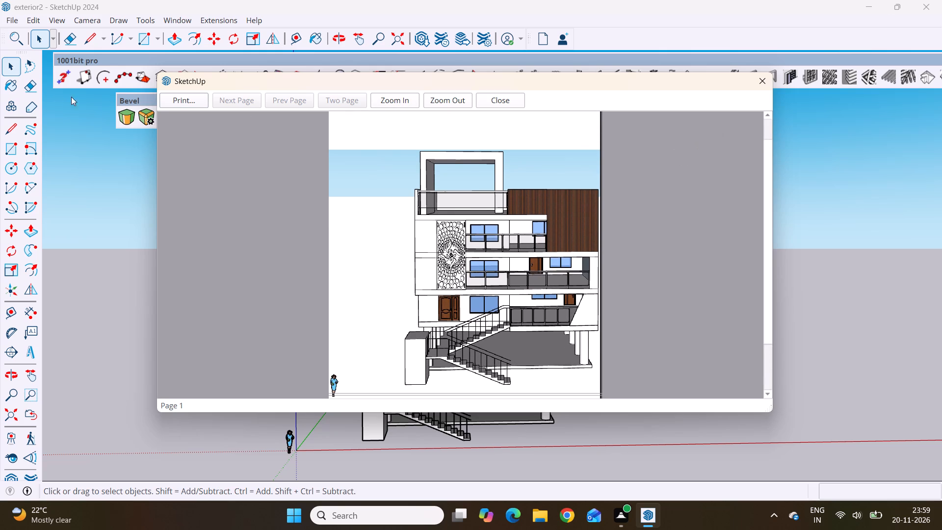
click(493, 103)
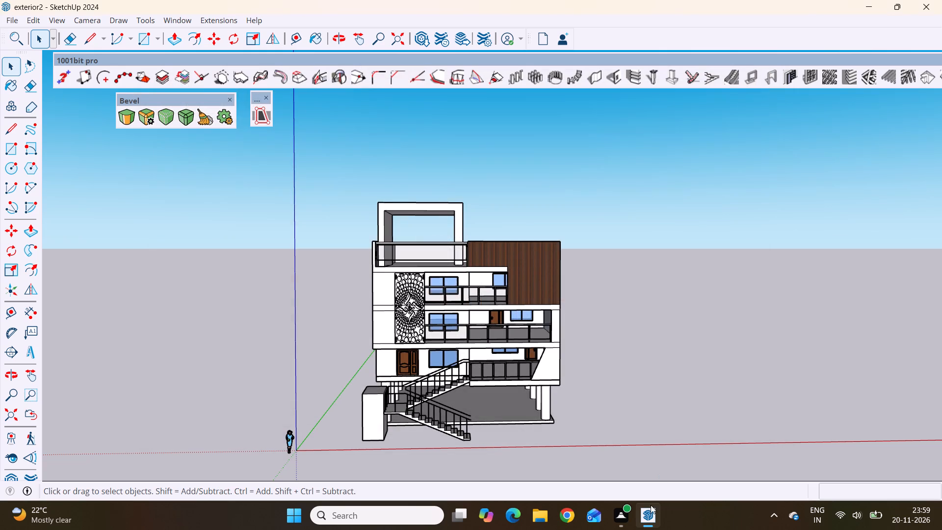